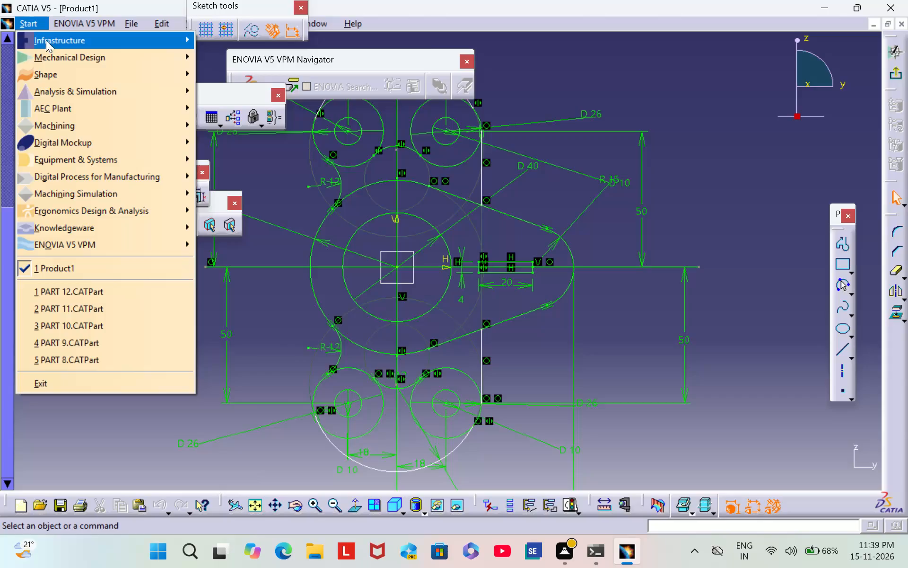
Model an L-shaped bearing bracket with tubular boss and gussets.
Create a new Part Design part named Part2 with hybrid design enabled.
left_click(53, 56)
left_click(254, 59)
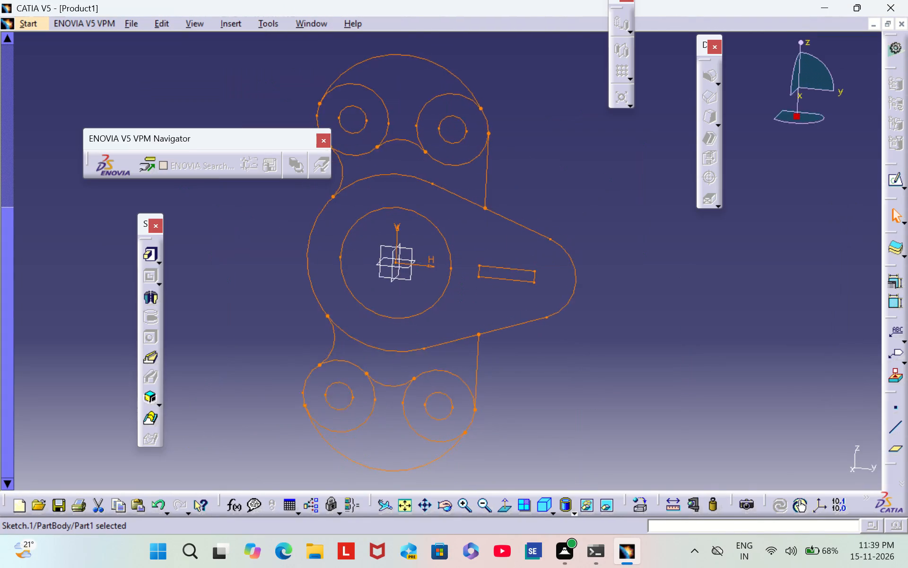
left_click(33, 22)
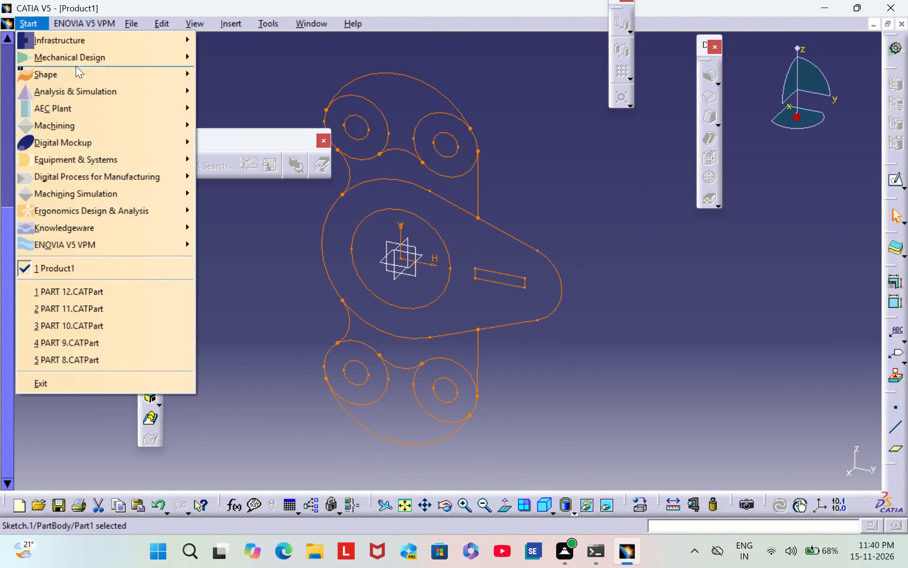
left_click(76, 53)
left_click(308, 65)
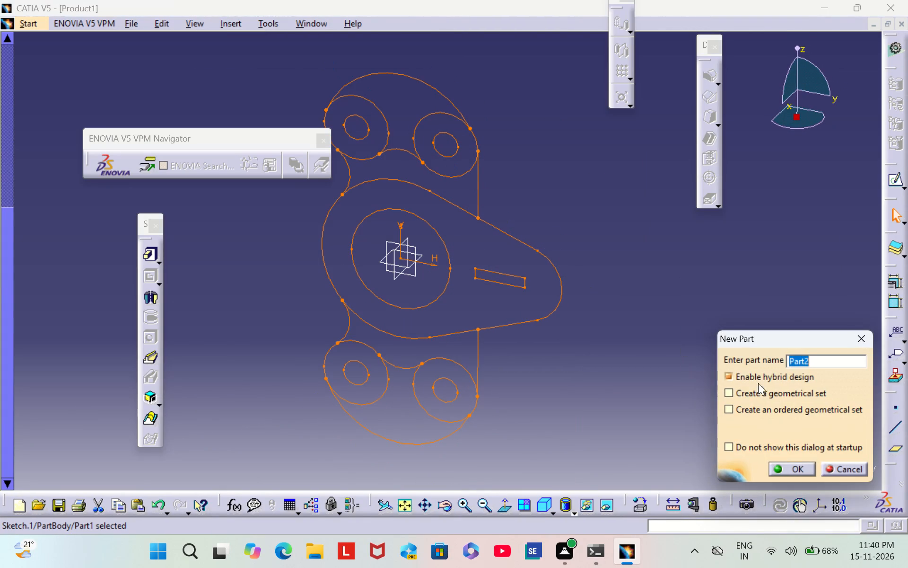
left_click(794, 471)
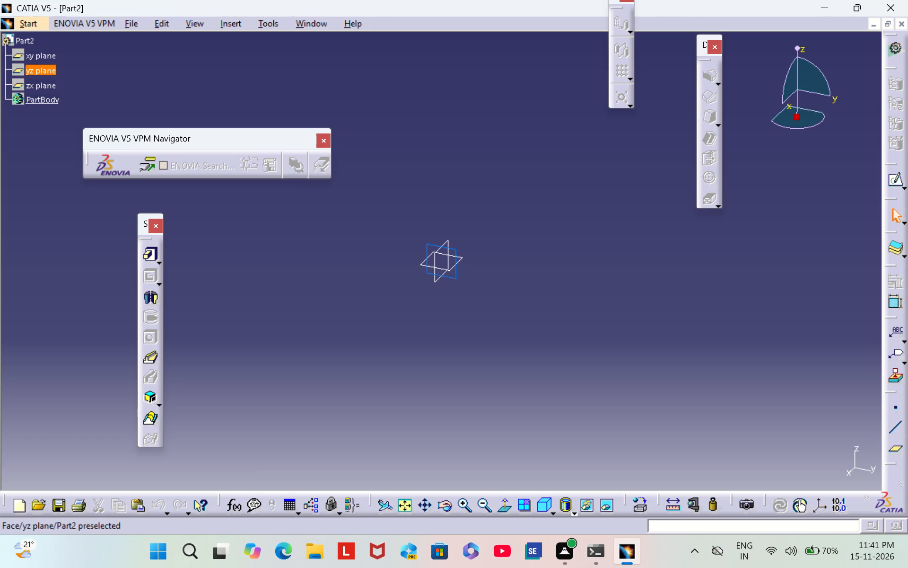
Open a new sketch on the yz plane.
left_click(455, 272)
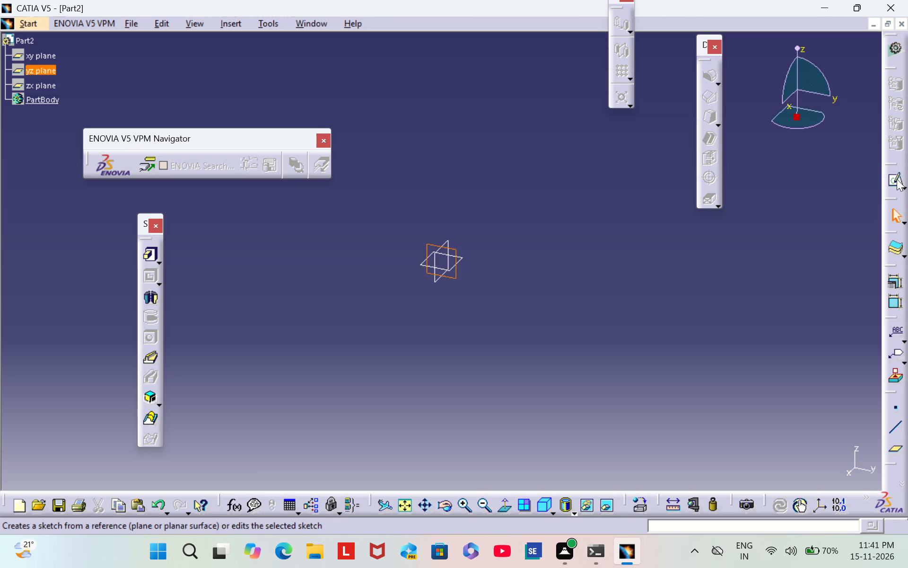
left_click(897, 179)
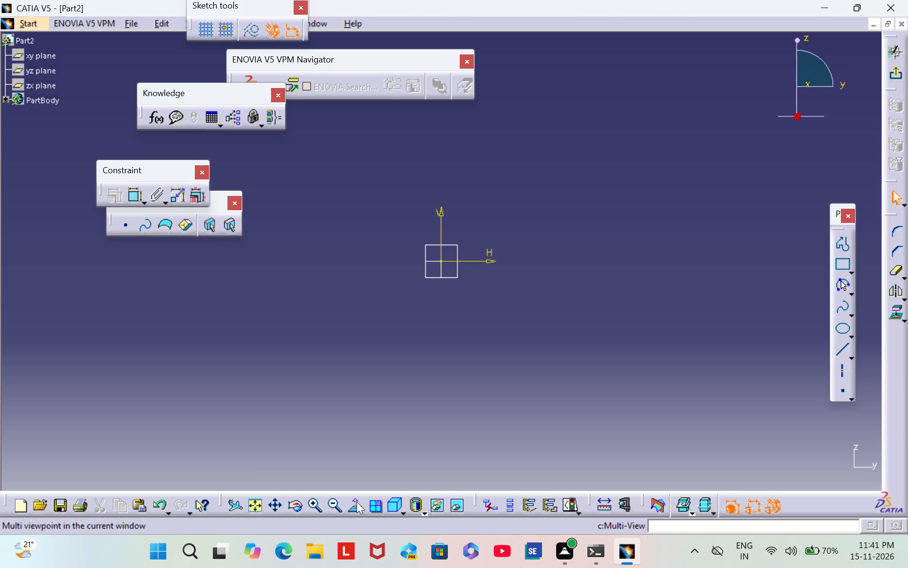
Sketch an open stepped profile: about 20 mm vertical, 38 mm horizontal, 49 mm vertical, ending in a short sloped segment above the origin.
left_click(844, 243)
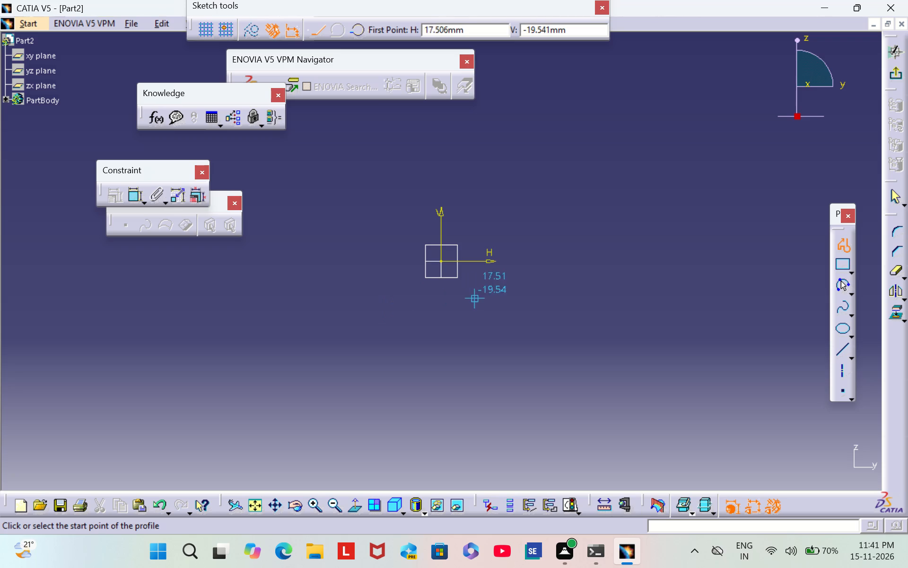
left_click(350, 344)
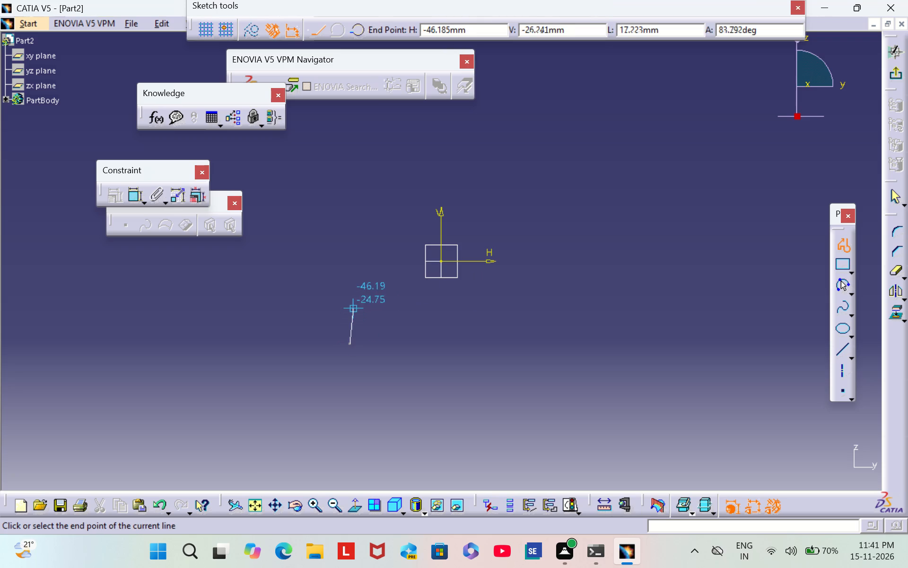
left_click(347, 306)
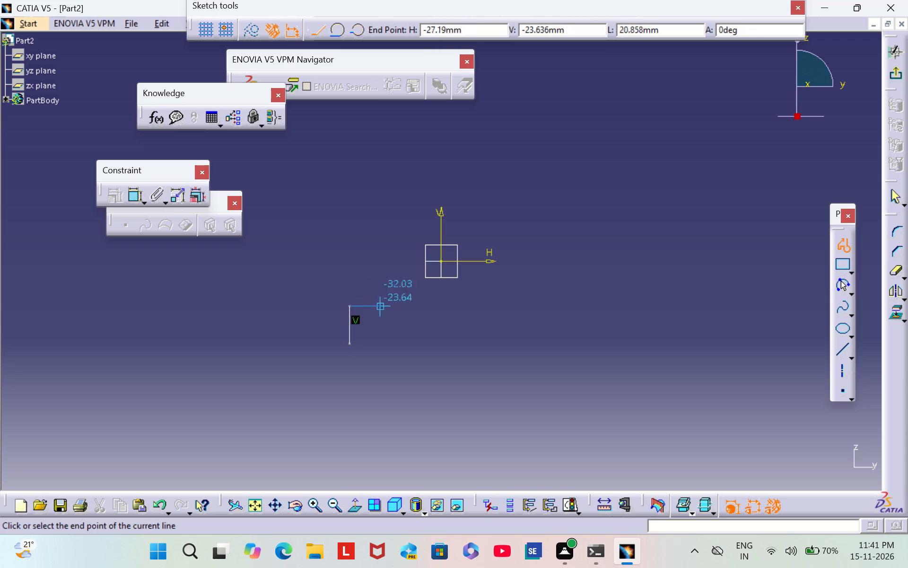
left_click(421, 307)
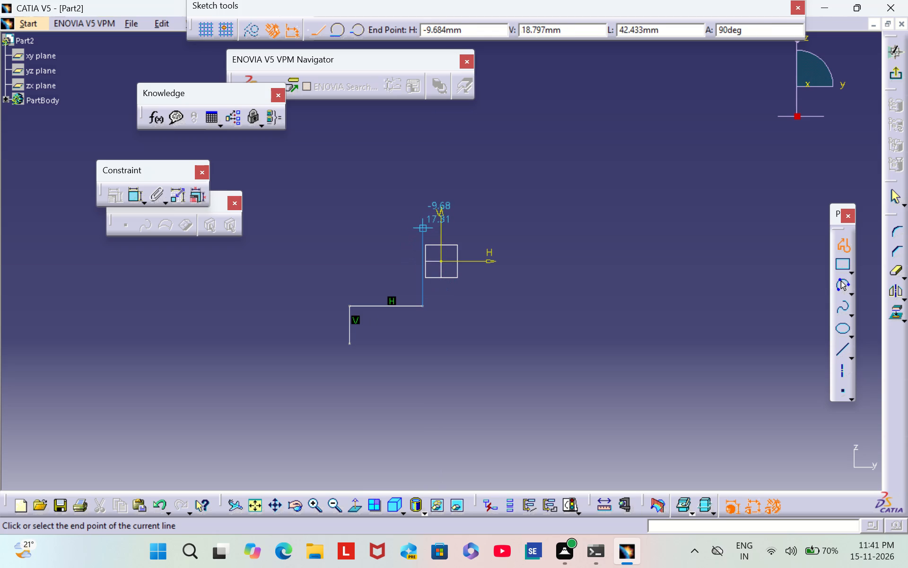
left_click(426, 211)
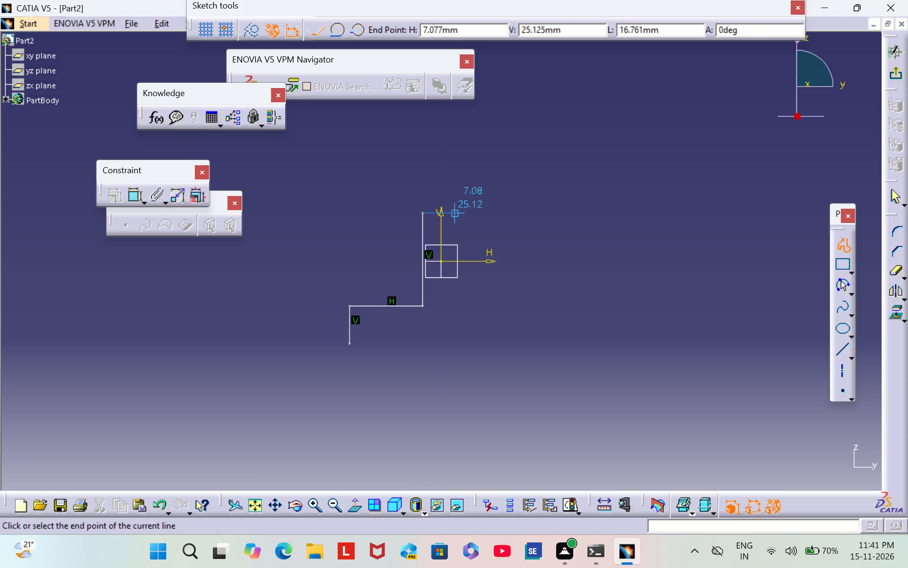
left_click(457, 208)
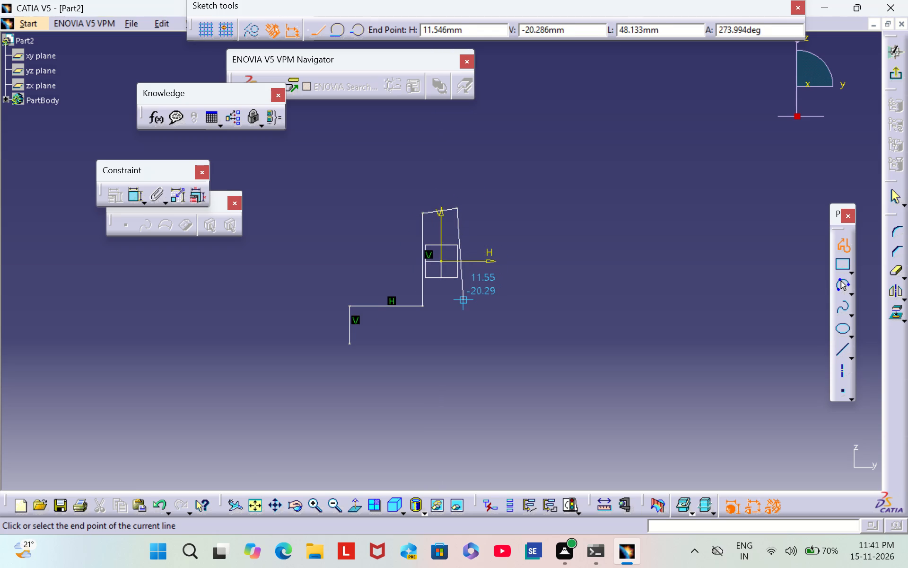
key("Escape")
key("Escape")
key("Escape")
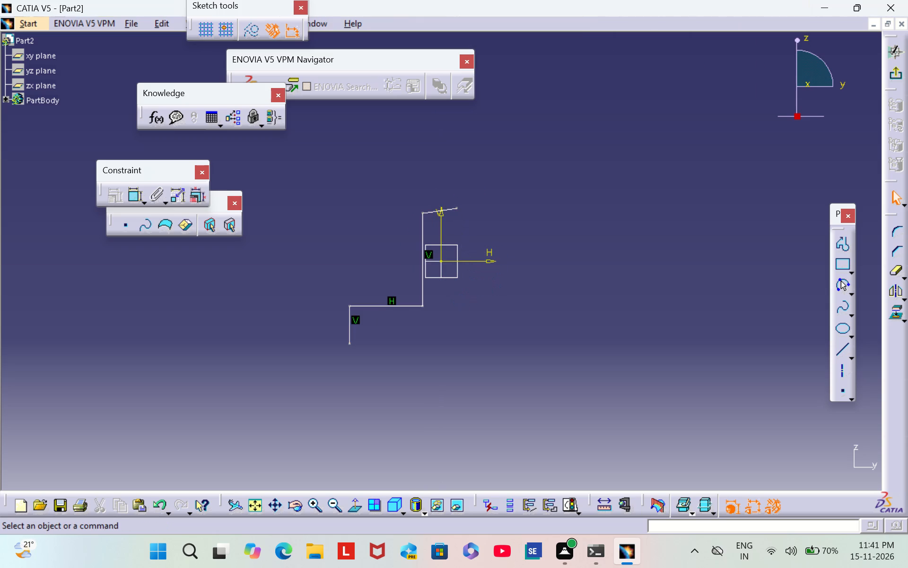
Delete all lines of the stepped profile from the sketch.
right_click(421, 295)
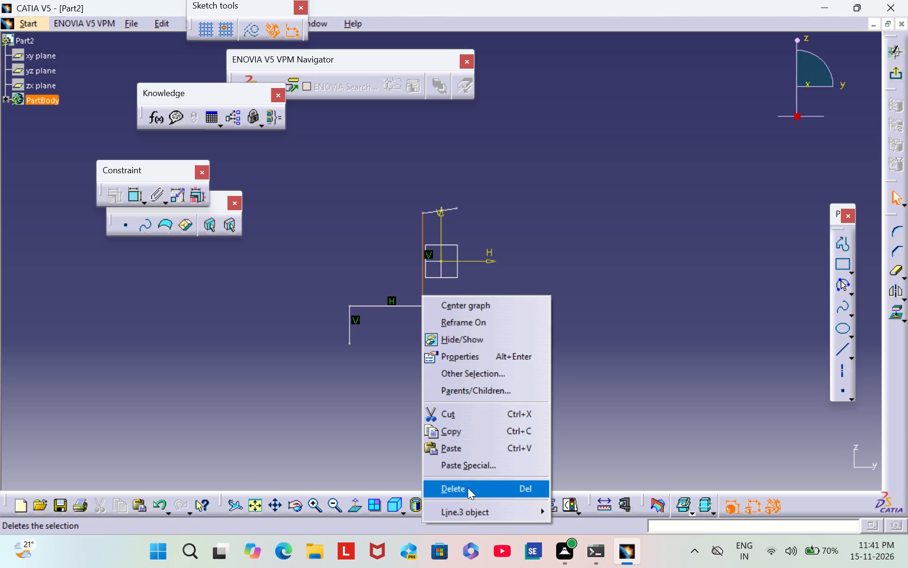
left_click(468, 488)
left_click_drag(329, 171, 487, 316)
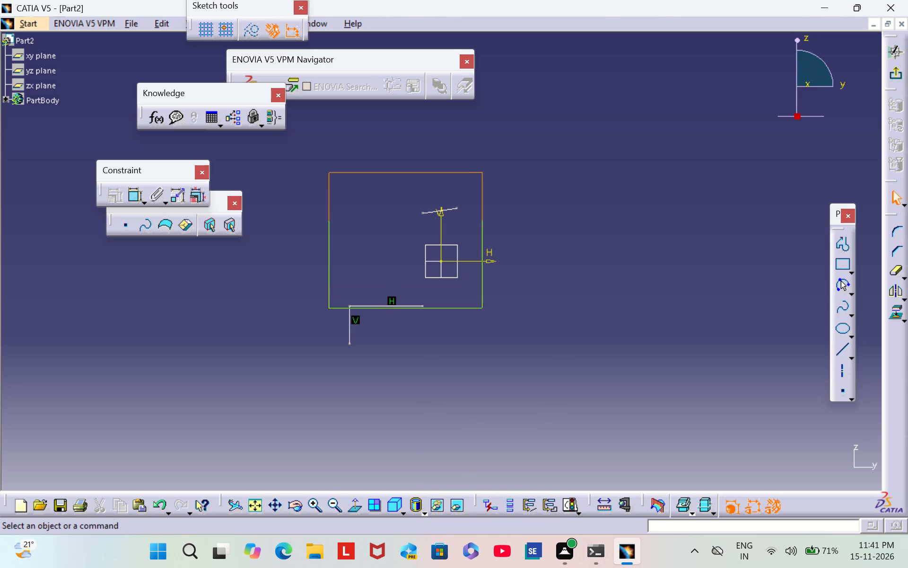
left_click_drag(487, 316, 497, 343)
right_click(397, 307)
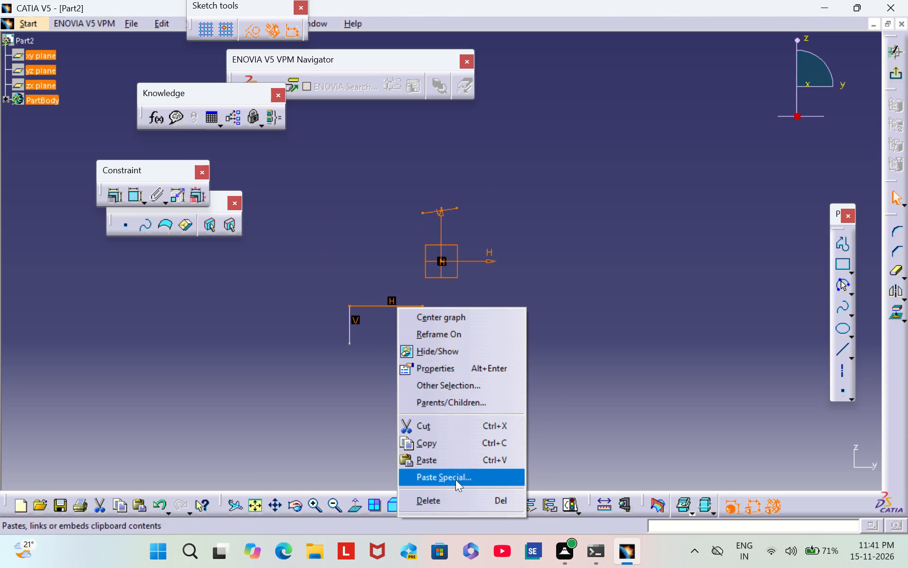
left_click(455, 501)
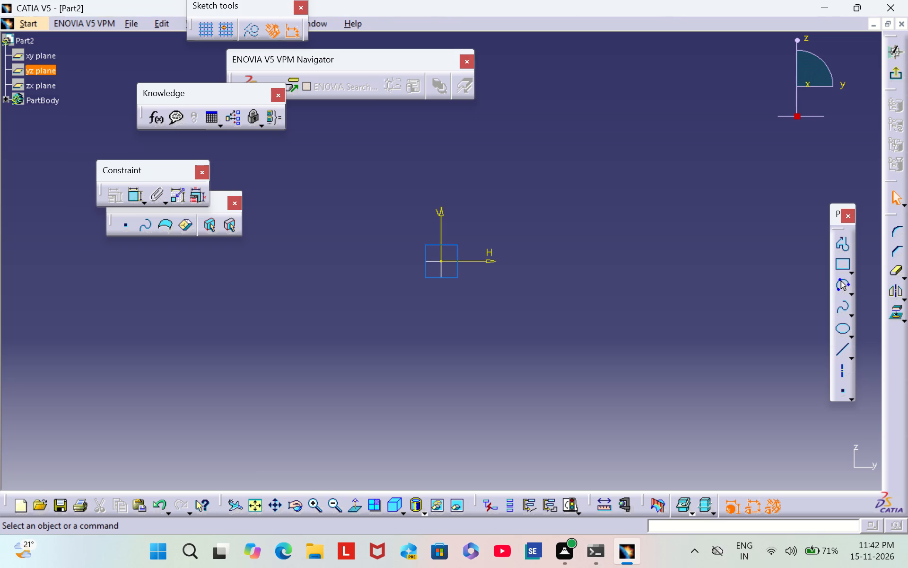
Sketch a centered rectangle about 127 mm wide and 55 mm high around the sketch origin.
left_click(853, 268)
left_click(873, 283)
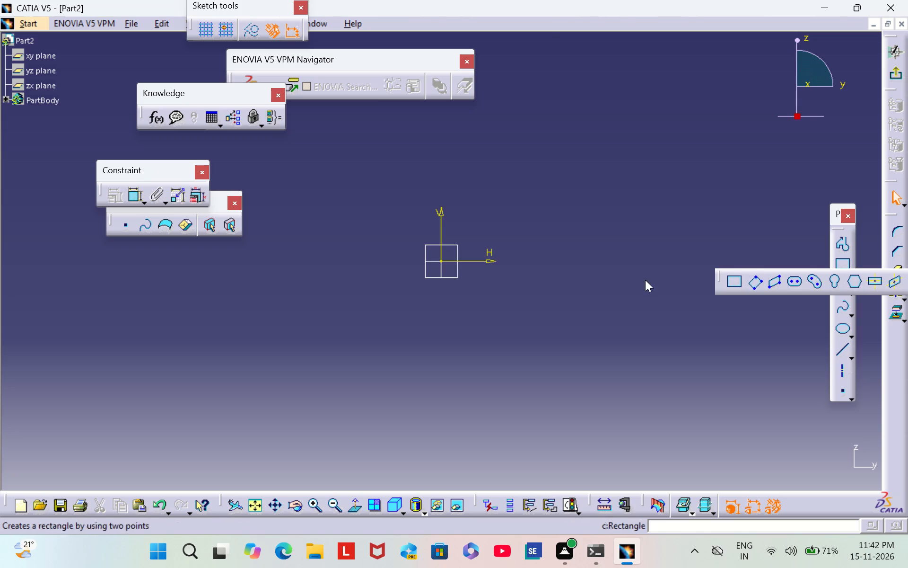
left_click(439, 261)
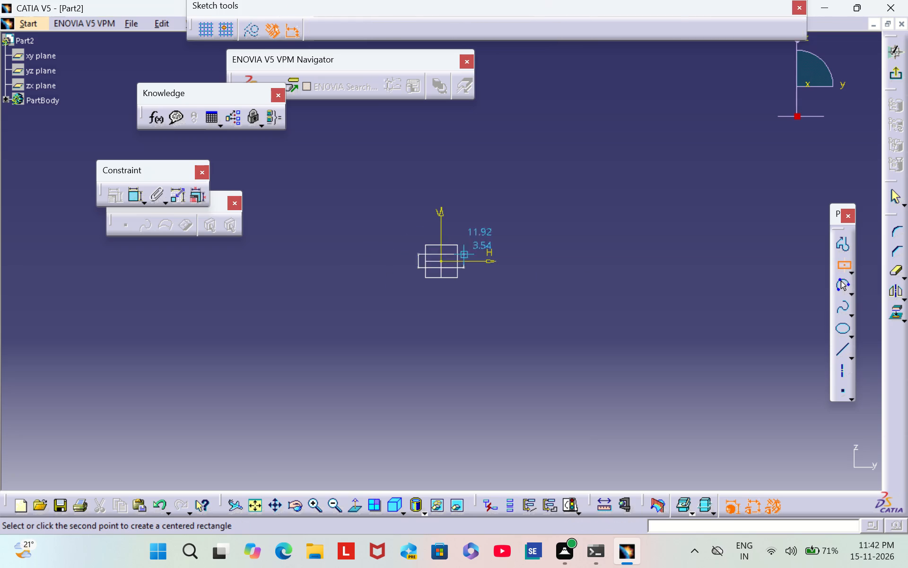
left_click(562, 315)
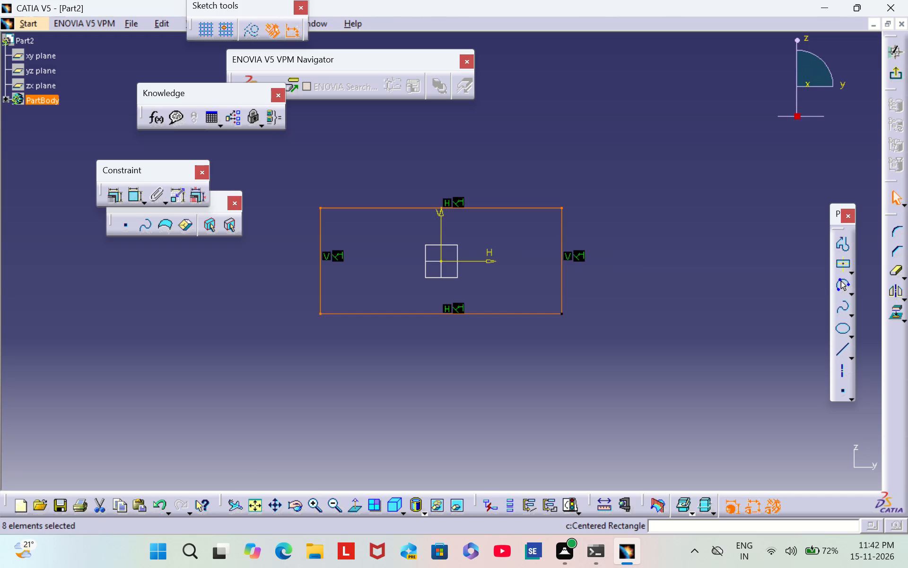
left_click(853, 263)
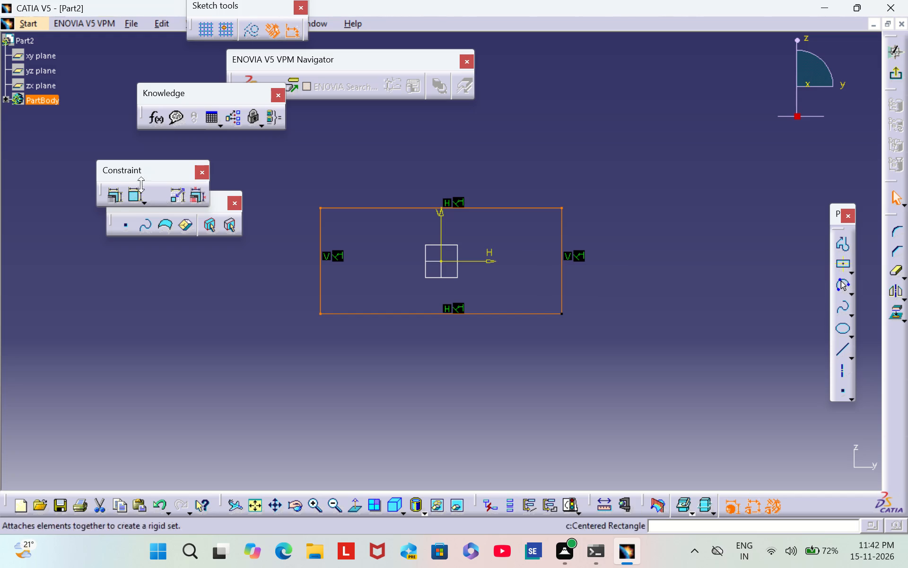
Dimension the rectangle's height and set it to 7 mm.
left_click(136, 195)
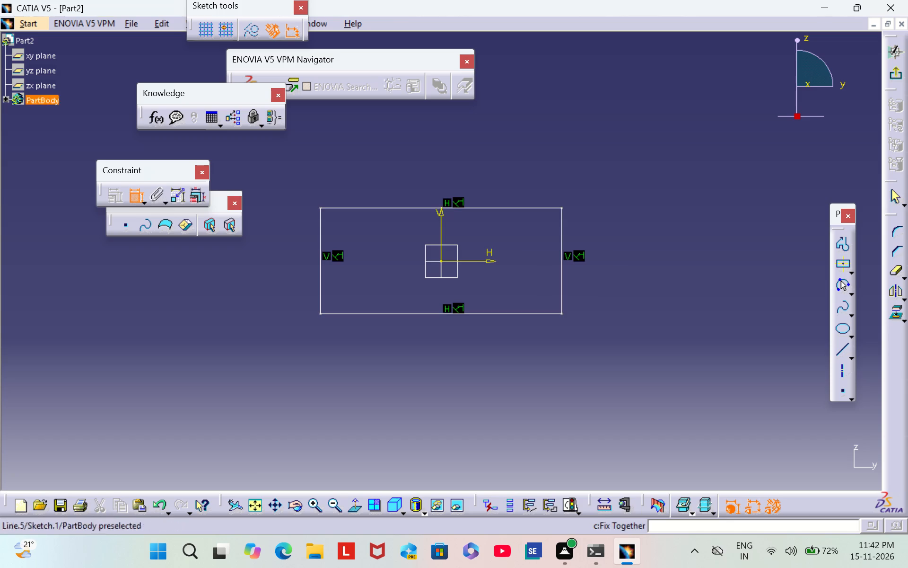
left_click(564, 263)
left_click(633, 259)
double_click(633, 253)
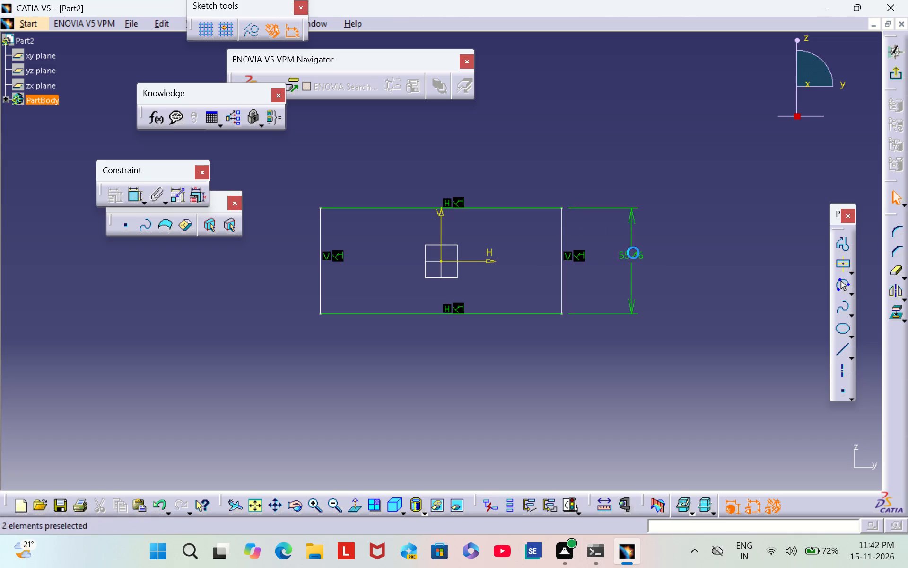
key("BackSpace")
key("7")
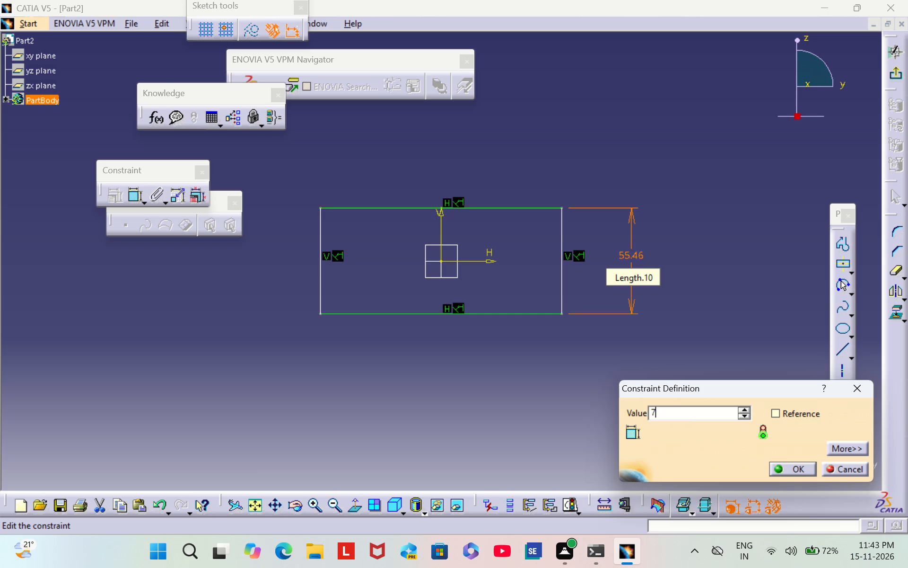
left_click(656, 247)
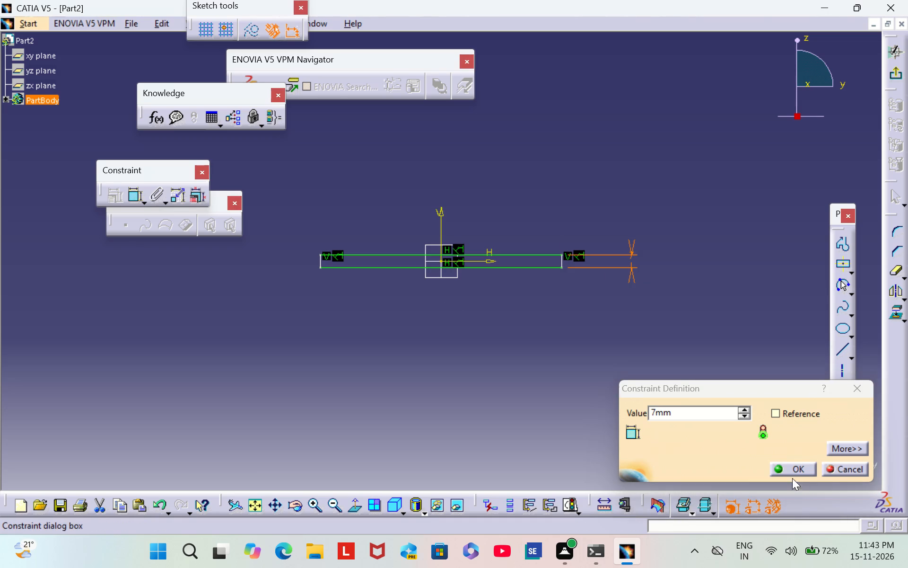
left_click(789, 466)
left_click(747, 393)
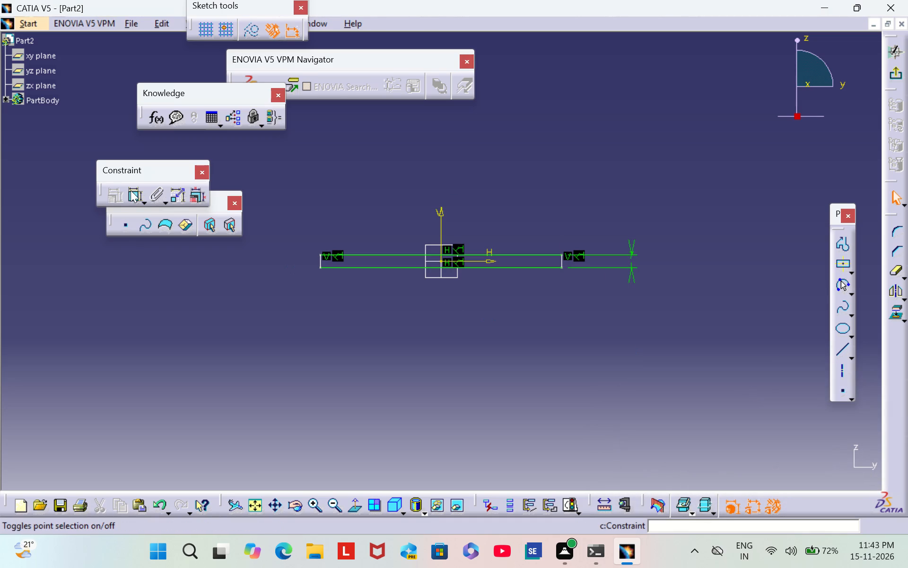
Dimension the rectangle's width along its lower edge and set it to 40 mm.
left_click(131, 194)
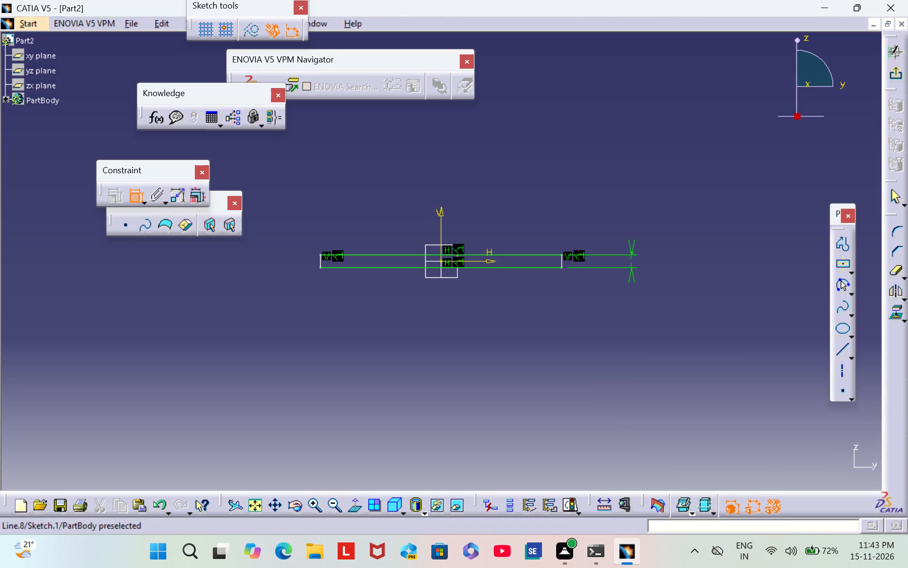
left_click(482, 268)
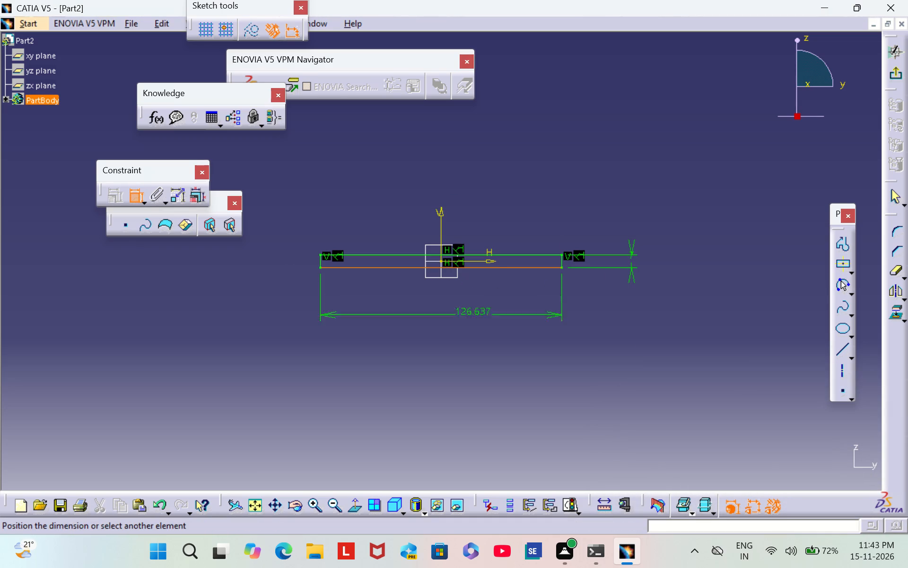
left_click(451, 317)
double_click(447, 315)
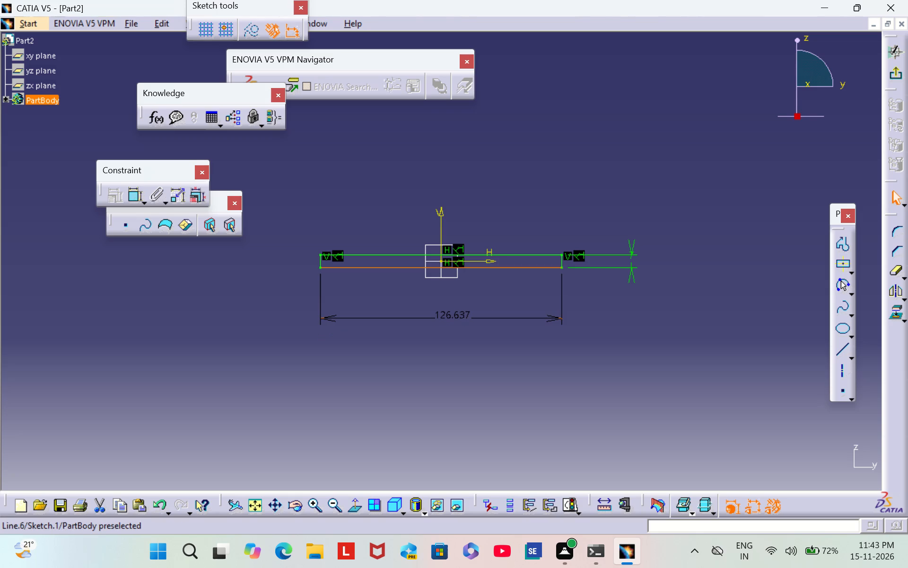
left_click(448, 316)
double_click(448, 316)
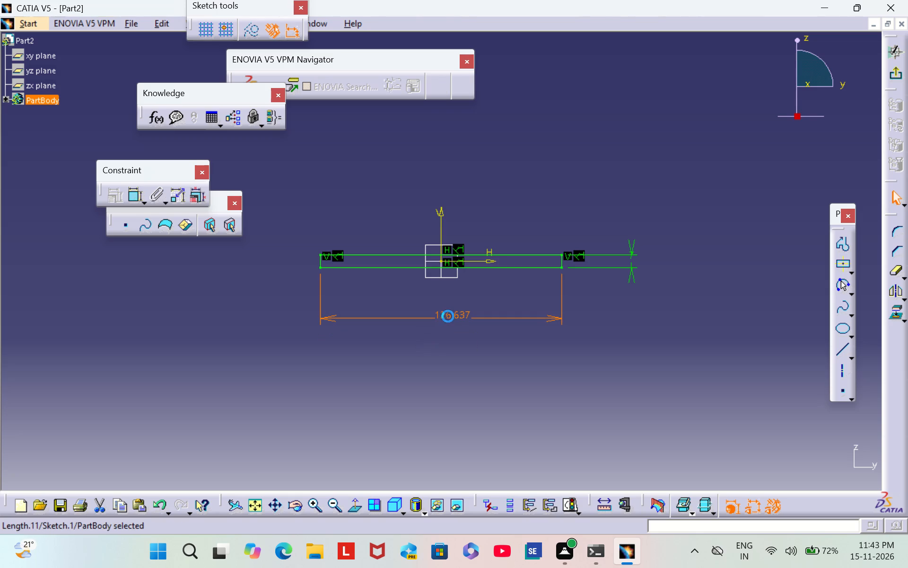
key("BackSpace")
type("40")
key("Return")
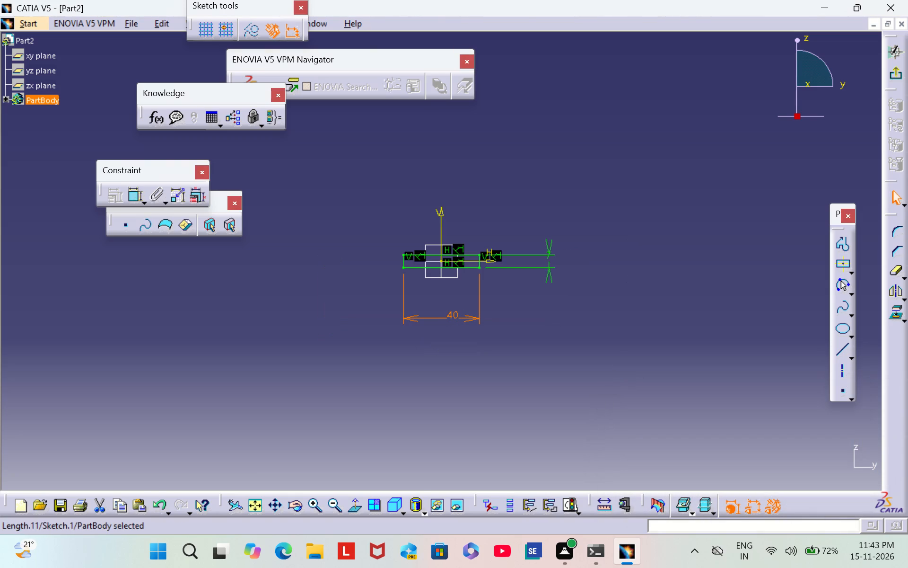
left_click(608, 194)
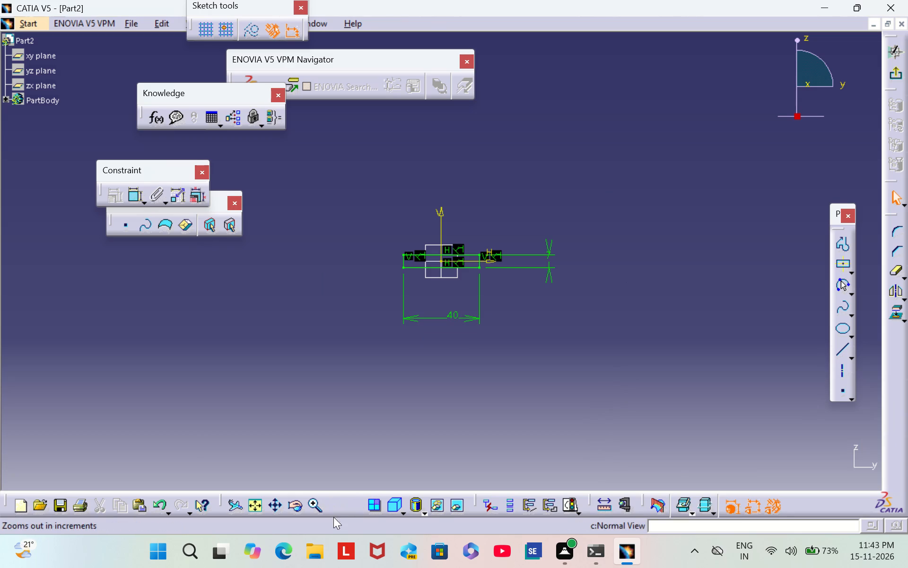
Set the rectangle's height dimension to 32 mm.
triple_click(313, 508)
triple_click(313, 507)
left_click(313, 507)
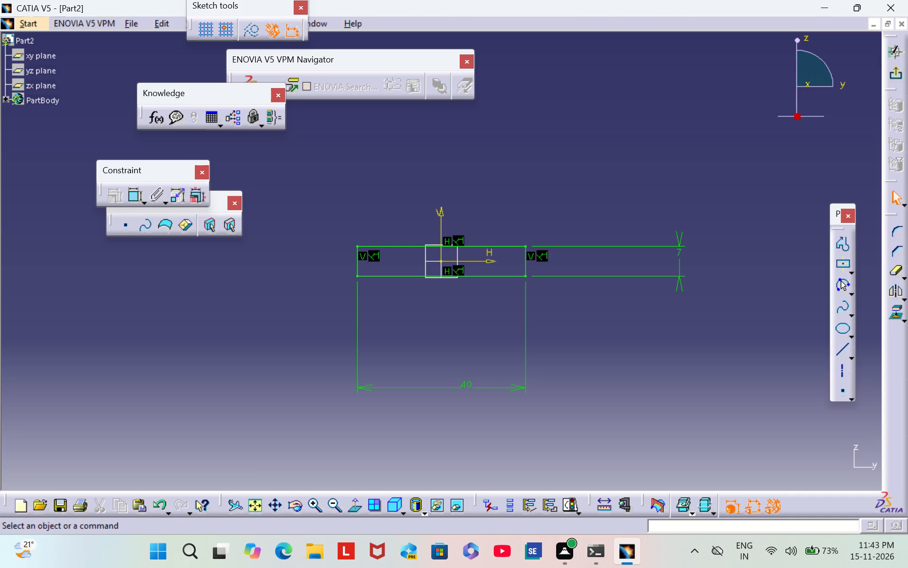
double_click(678, 253)
key("BackSpace")
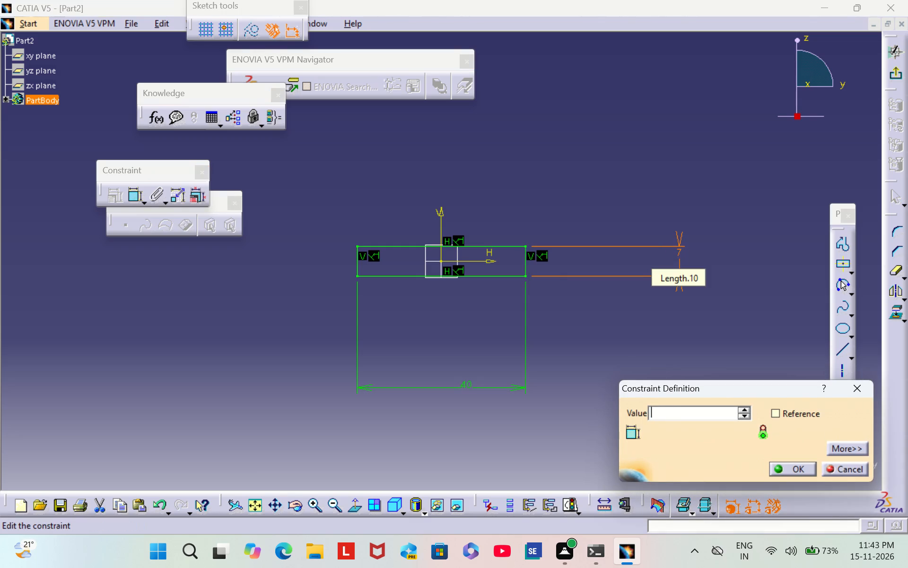
type("32")
key("Return")
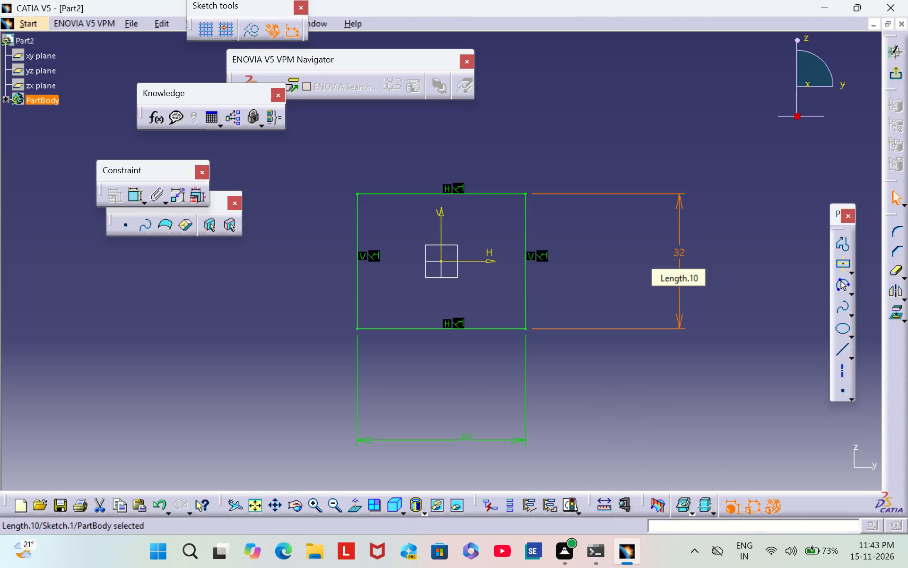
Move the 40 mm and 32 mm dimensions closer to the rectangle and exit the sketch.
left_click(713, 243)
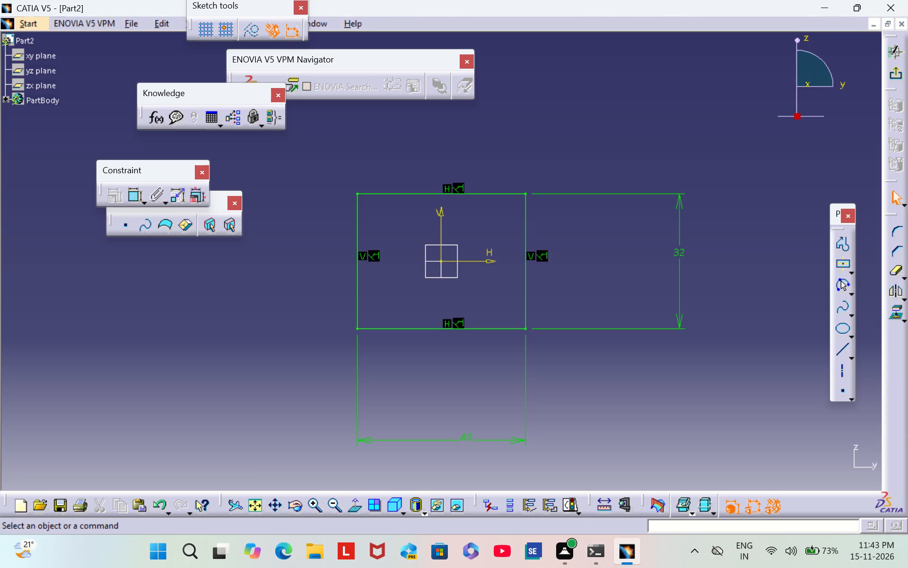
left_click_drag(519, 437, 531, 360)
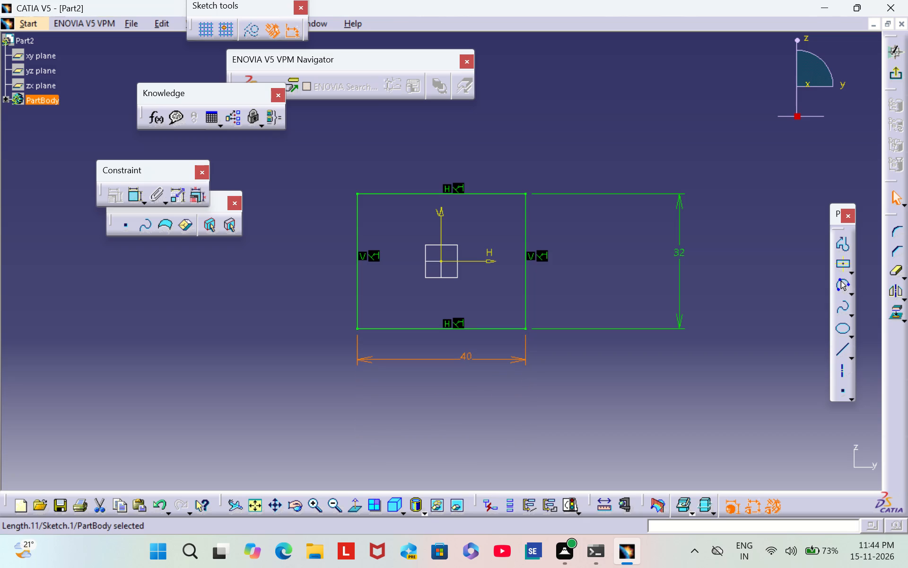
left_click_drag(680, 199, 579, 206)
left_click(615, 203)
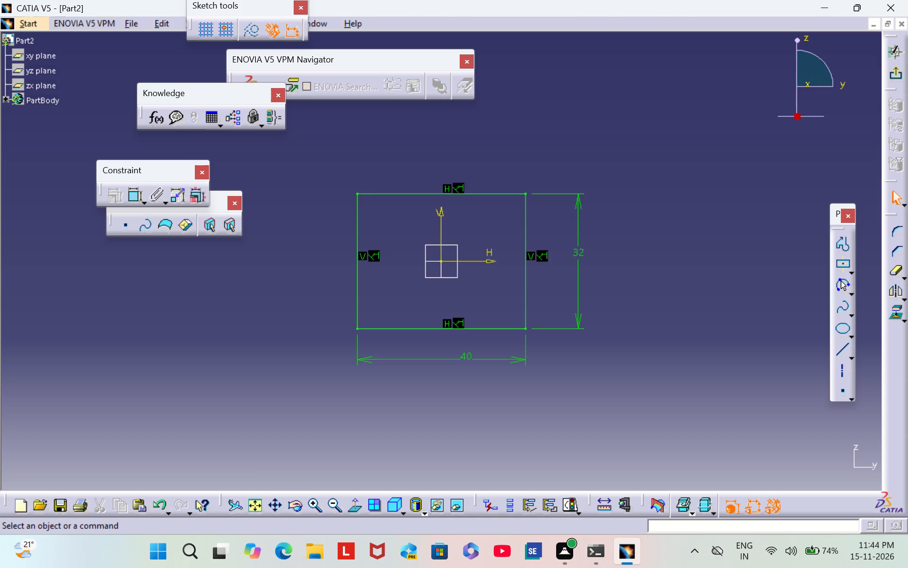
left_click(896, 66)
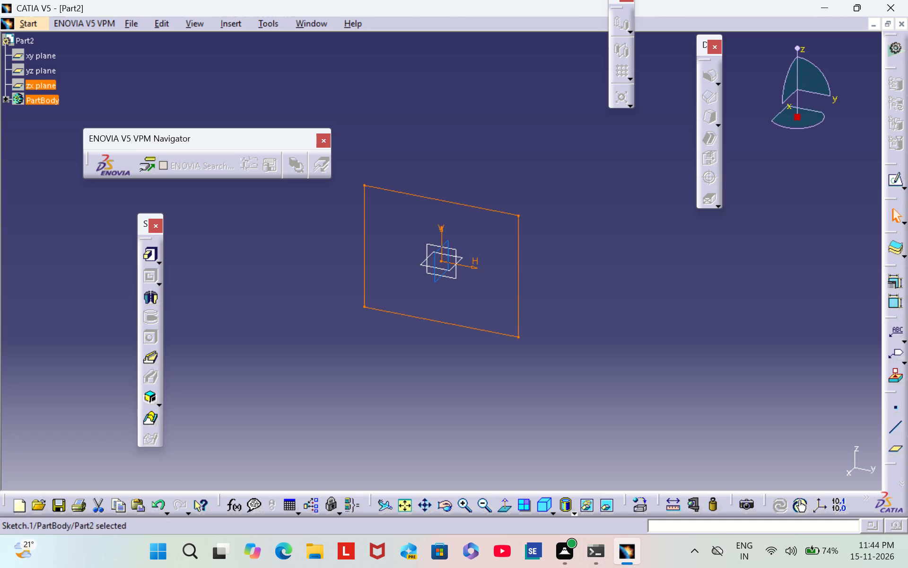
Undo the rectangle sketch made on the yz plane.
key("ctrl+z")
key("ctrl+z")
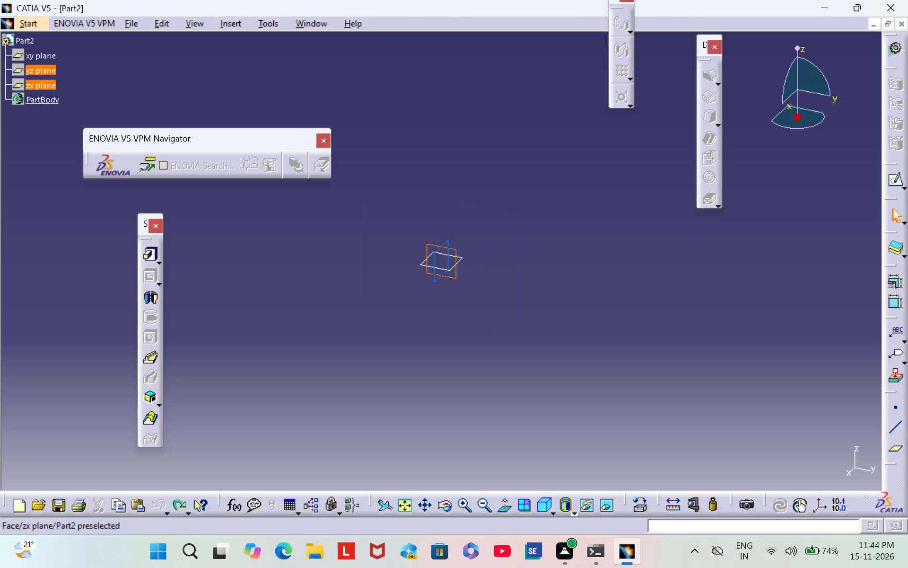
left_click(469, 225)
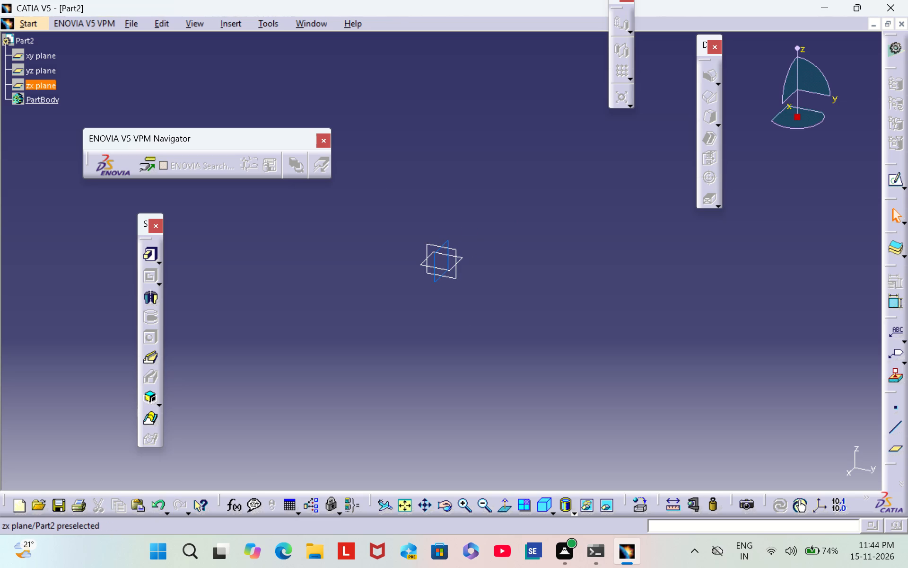
Start a sketch on the xy plane and draw an origin-centered rectangle about 43 mm wide and 24 mm high.
left_click(35, 53)
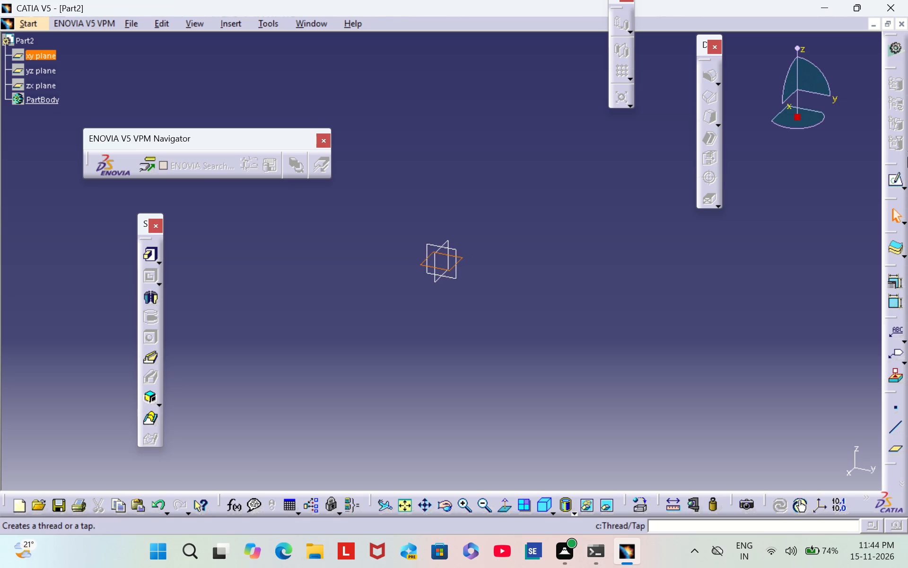
left_click(893, 184)
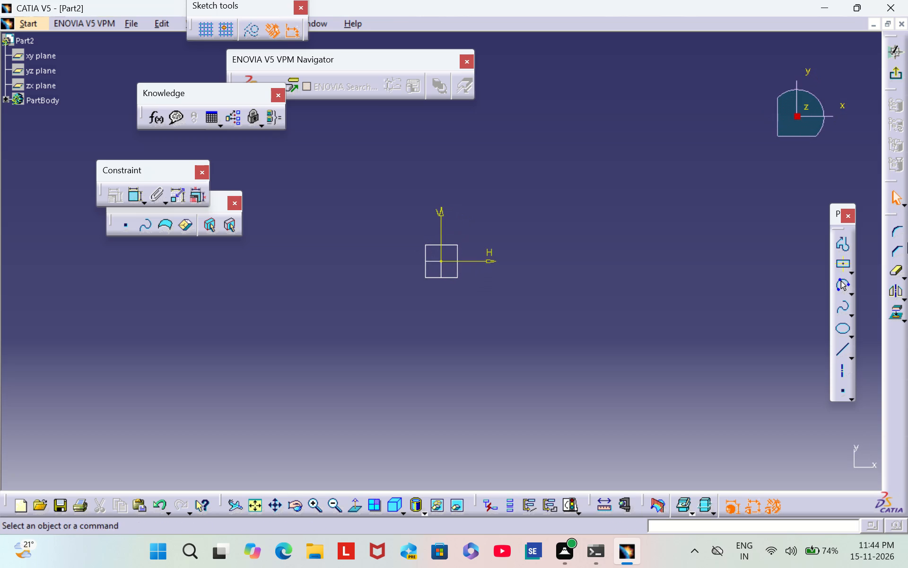
left_click(848, 264)
left_click(815, 239)
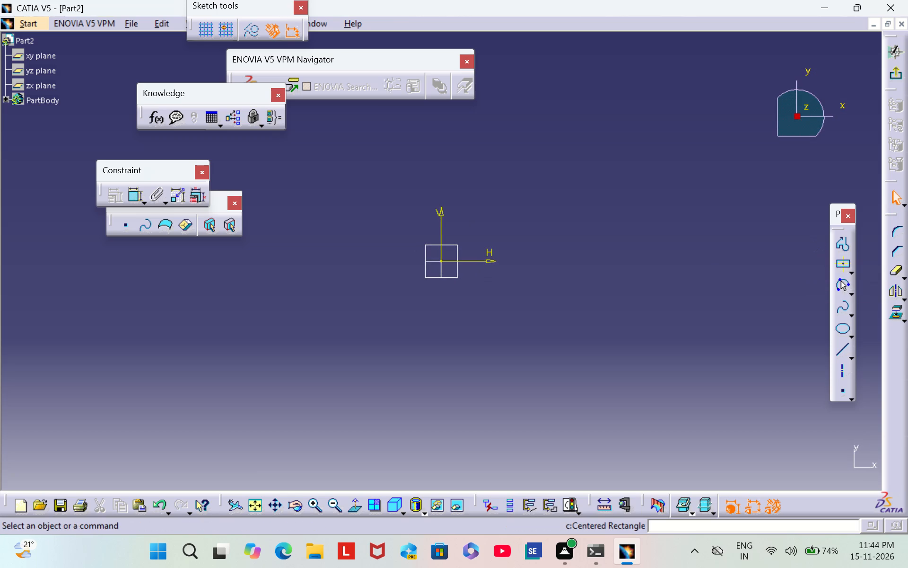
left_click(842, 262)
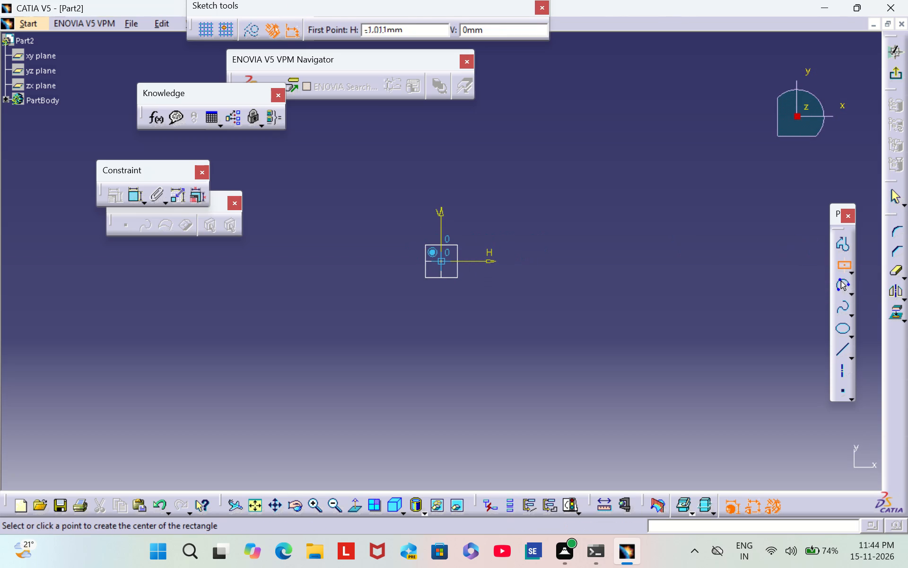
left_click(440, 259)
left_click(531, 311)
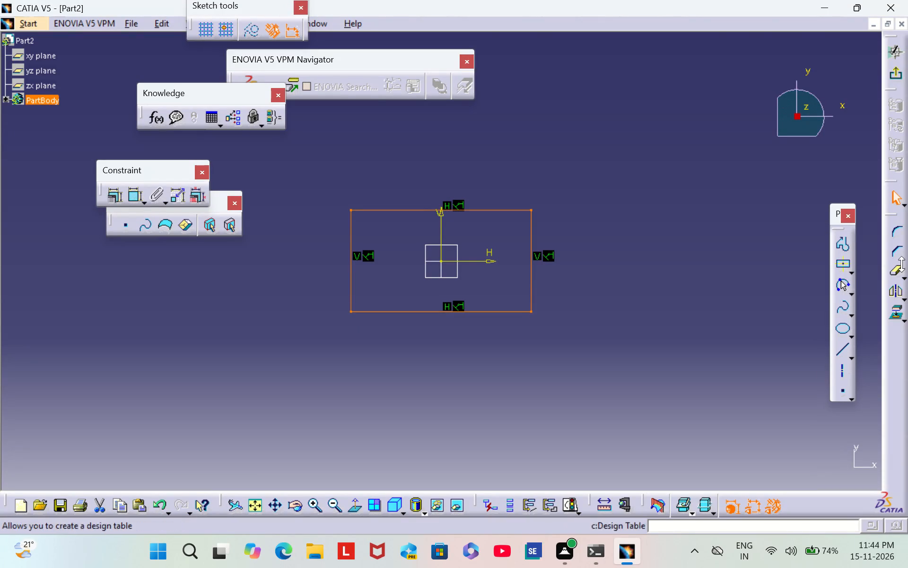
left_click(737, 343)
Dimension the rectangle's height and set it to 32 mm.
left_click(138, 194)
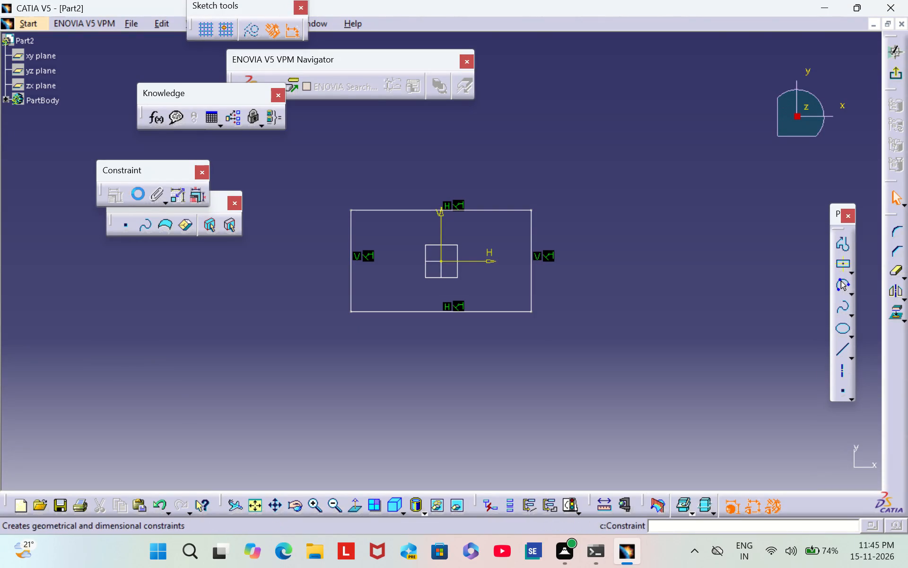
left_click(530, 278)
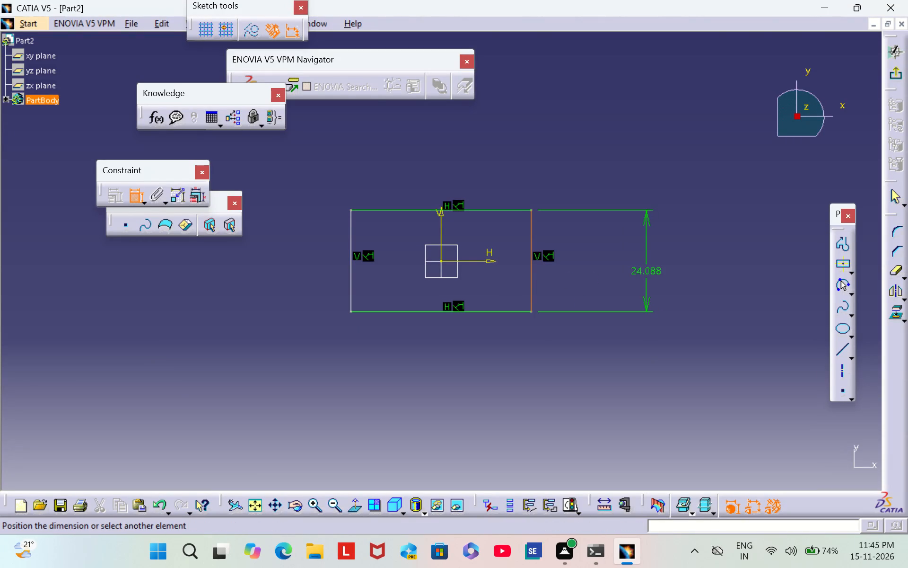
left_click(642, 268)
left_click(636, 259)
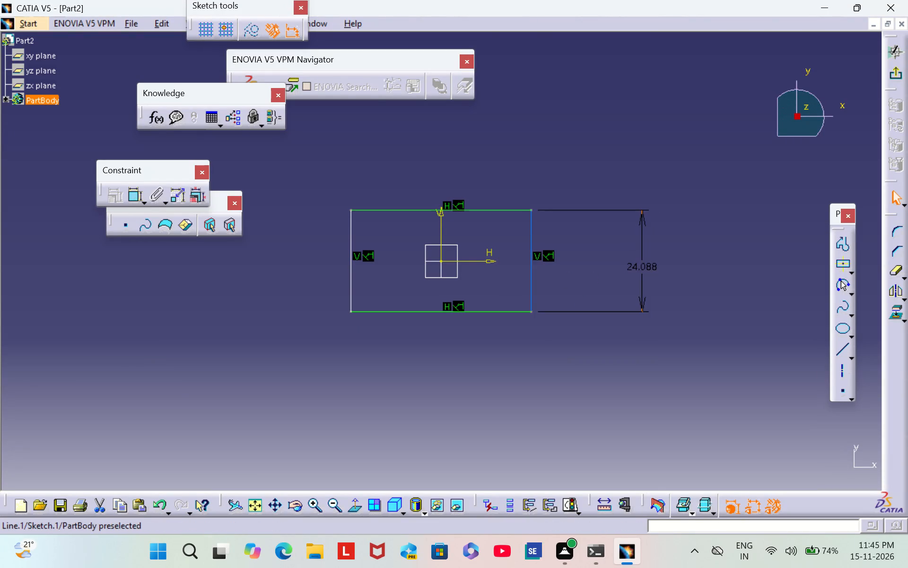
double_click(636, 265)
key("BackSpace")
type("32")
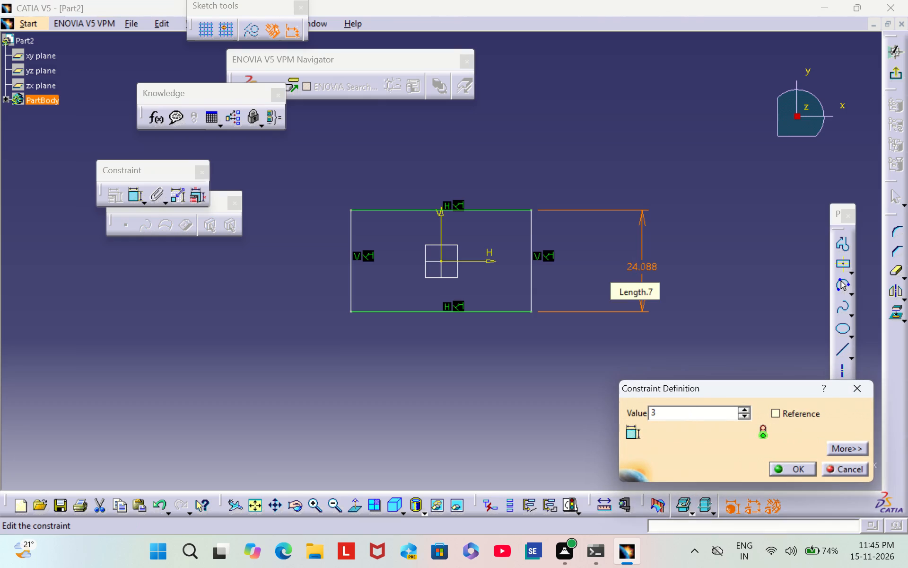
key("Return")
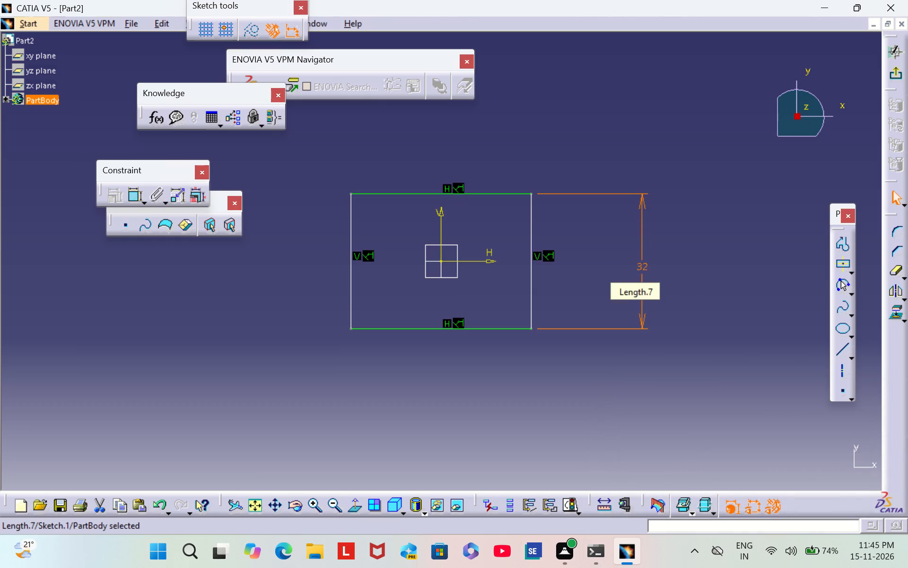
left_click(721, 244)
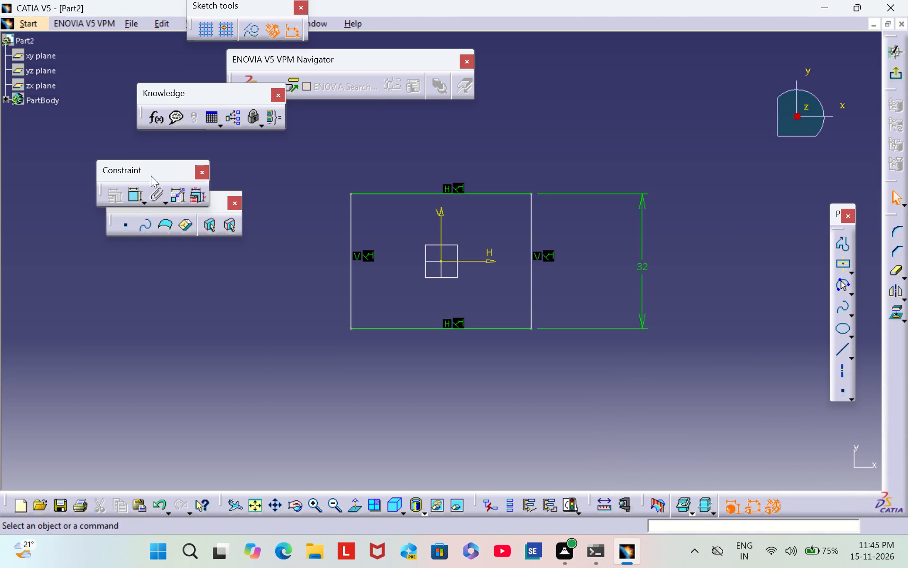
Dimension the rectangle's width below its lower edge and set it to 40 mm.
left_click(133, 199)
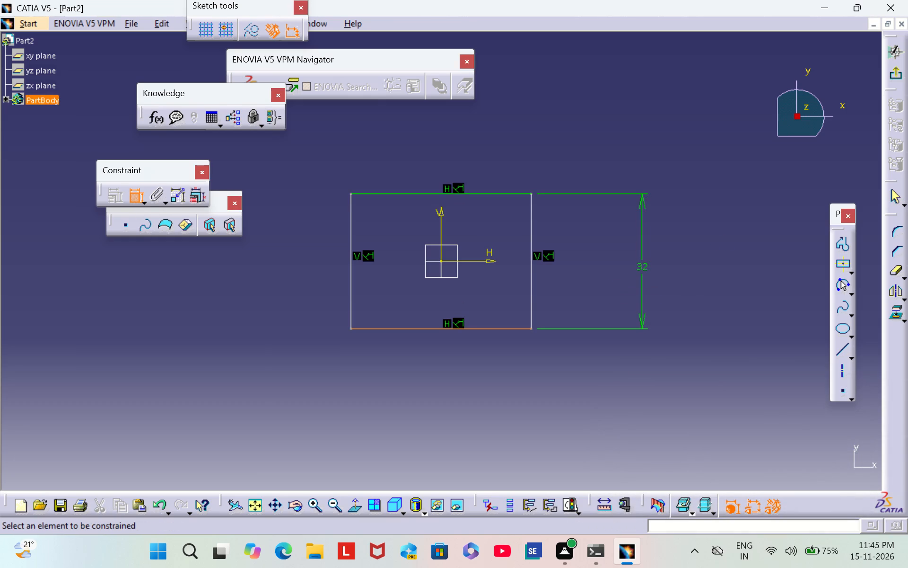
left_click(388, 328)
left_click(447, 364)
double_click(447, 363)
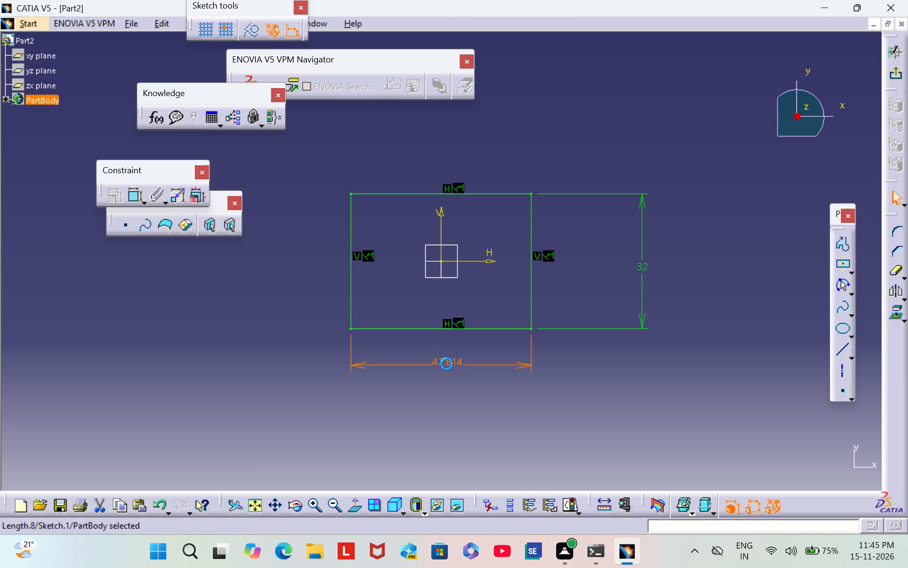
key("BackSpace")
type("40")
key("Return")
left_click(702, 307)
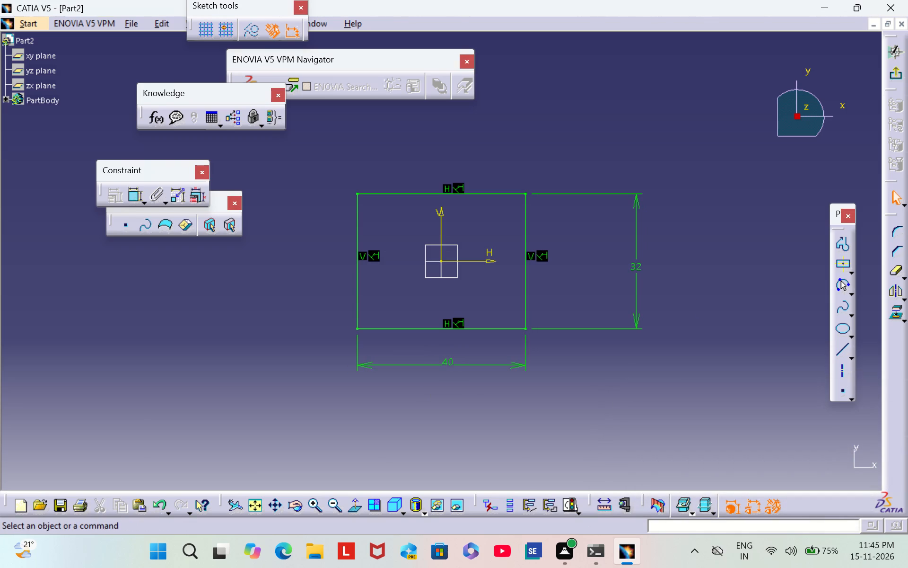
Exit the sketch and extrude the rectangle into a 7 mm pad.
left_click(892, 72)
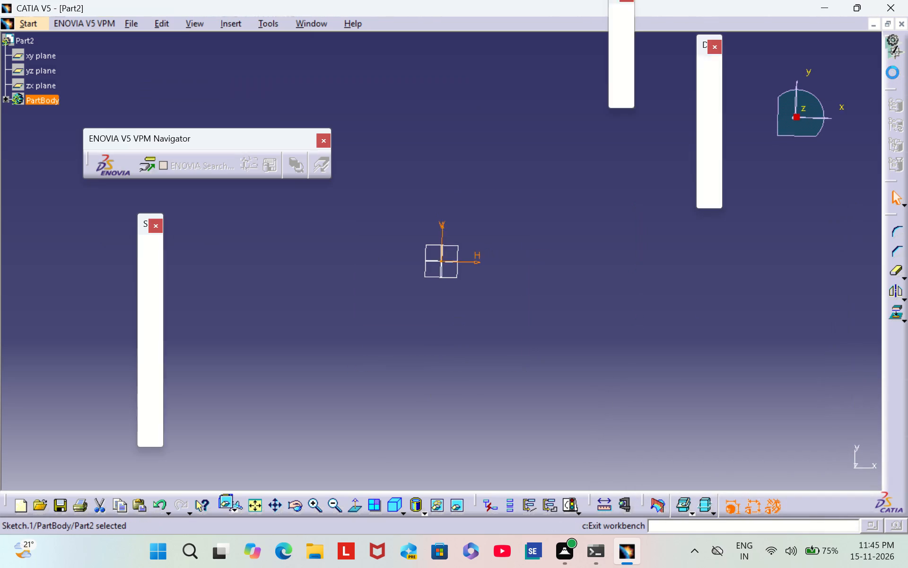
left_click(153, 253)
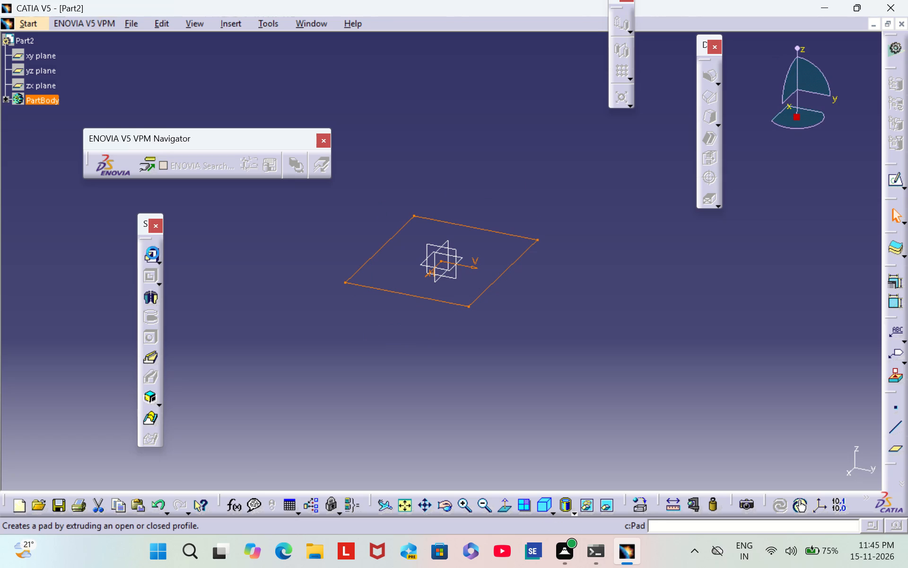
key("BackSpace")
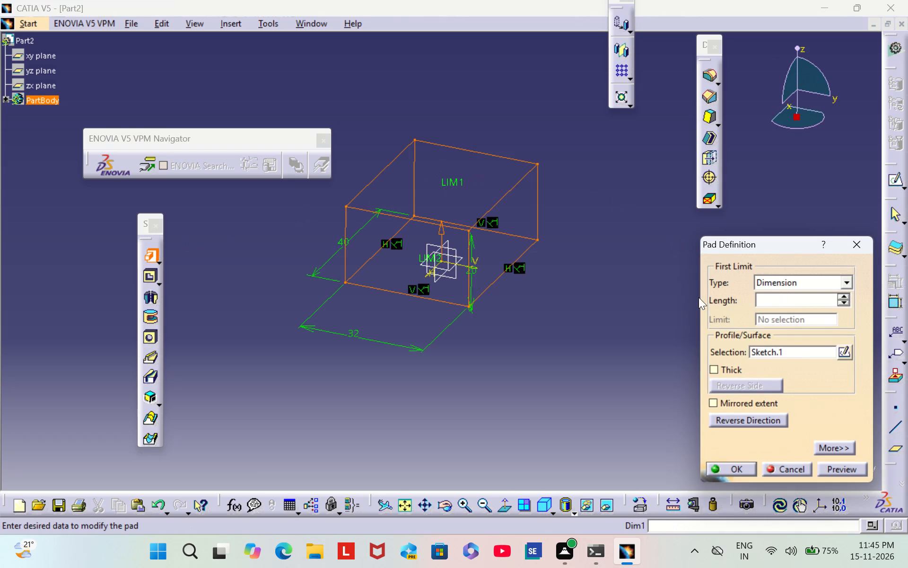
key("7")
key("Return")
left_click(681, 291)
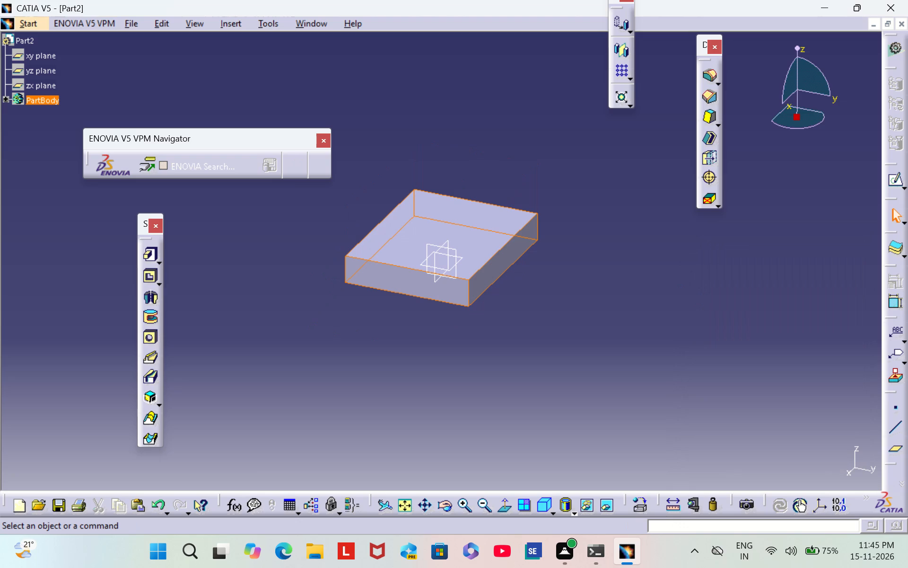
Start a sketch on the pad's 32 mm wide side face and project the face's top edge into it.
scroll(605, 204, "down", 1)
middle_click_drag(605, 204, 310, 291)
right_click_drag(605, 204, 310, 291)
left_click(475, 212)
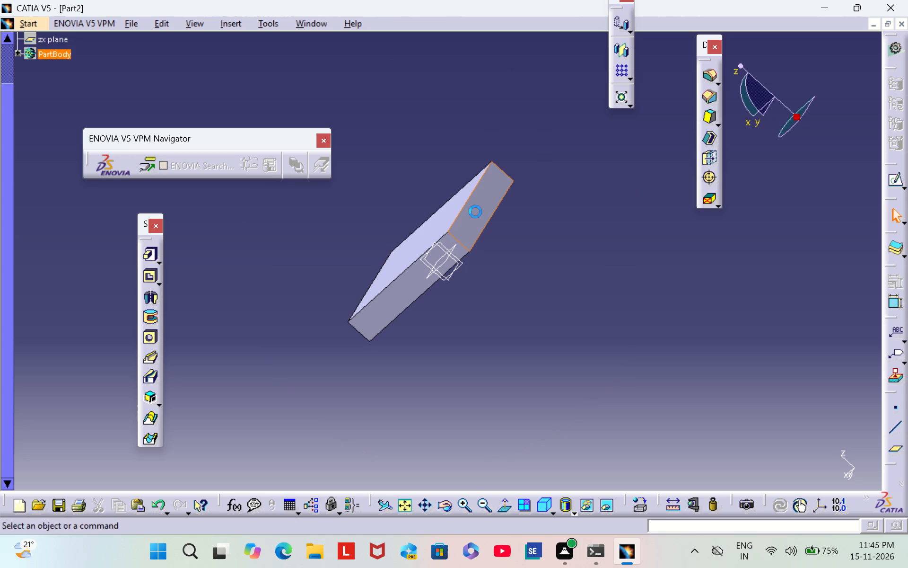
left_click(896, 178)
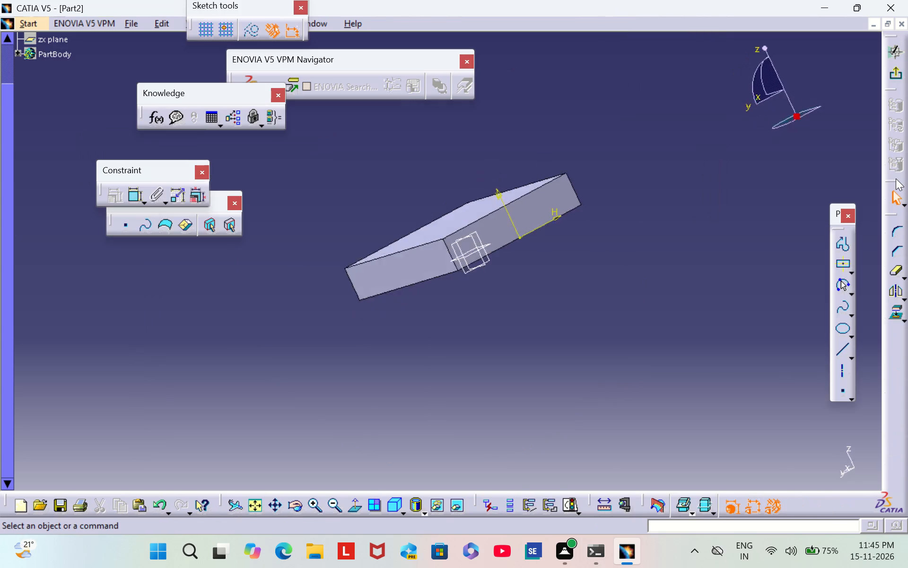
middle_click_drag(542, 222, 449, 213)
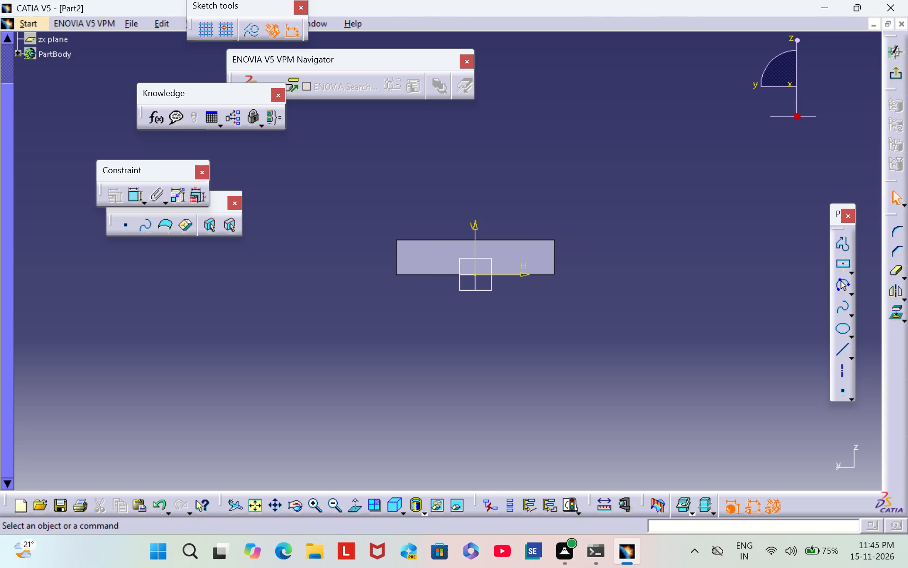
left_click(902, 310)
left_click(898, 311)
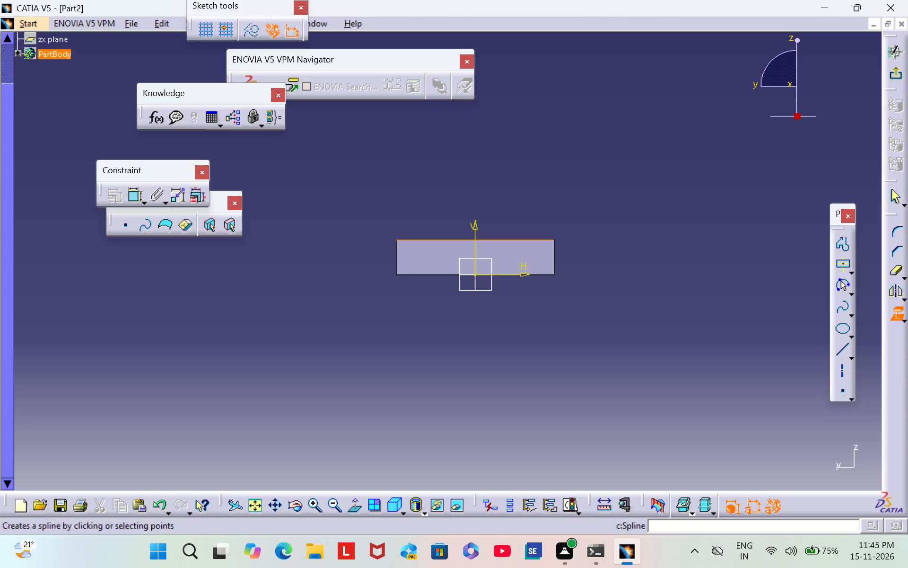
left_click(498, 239)
left_click(631, 145)
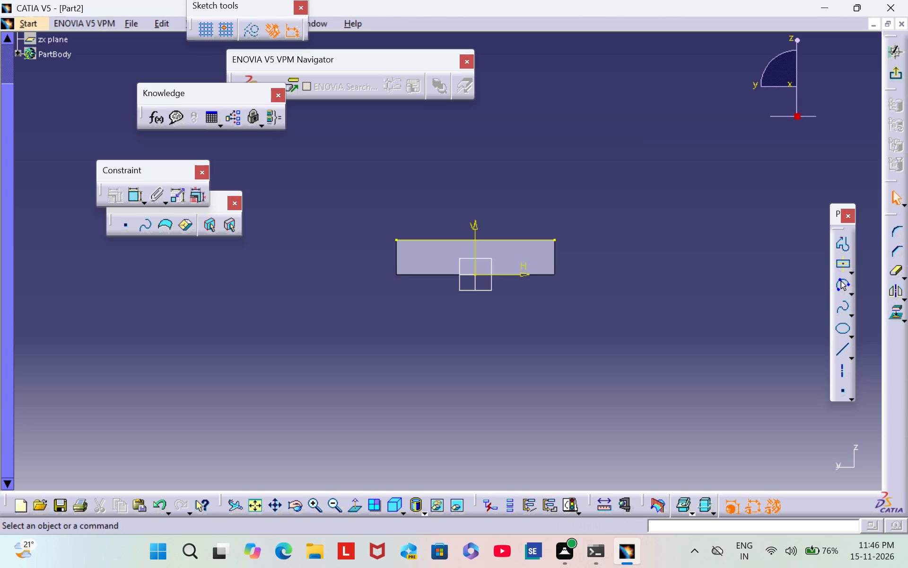
Draw a vertical axis about 24 mm long upward from the midpoint of the projected top edge.
double_click(312, 506)
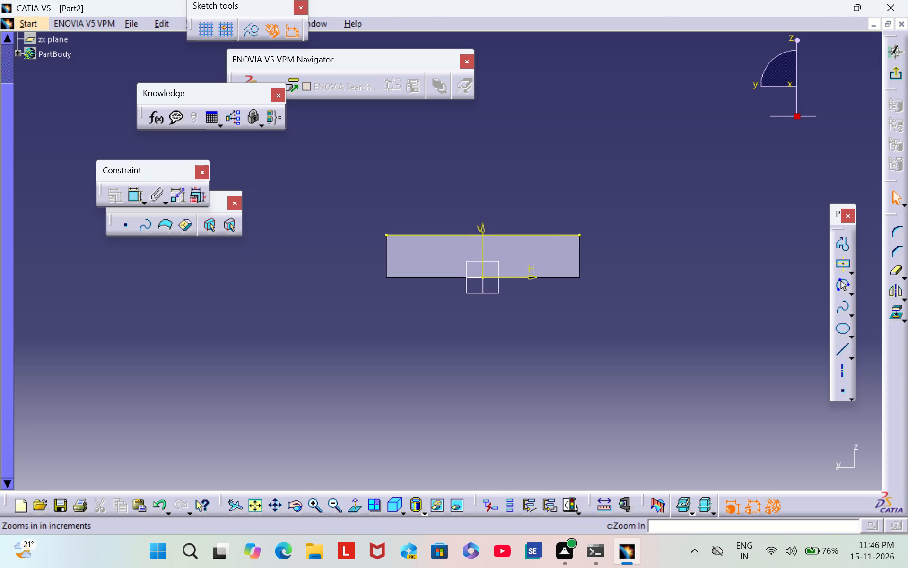
scroll(618, 194, "down", 1)
middle_click_drag(618, 193, 560, 279)
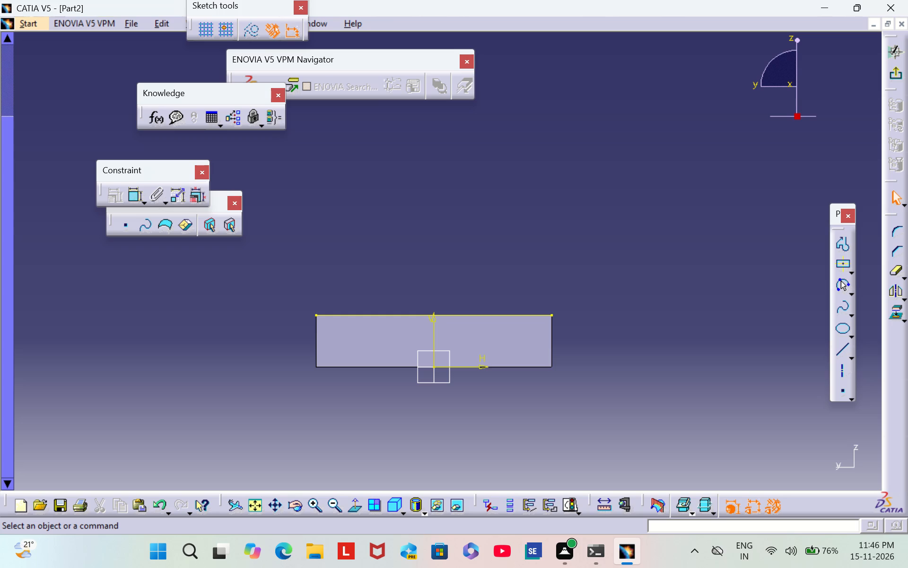
left_click(839, 368)
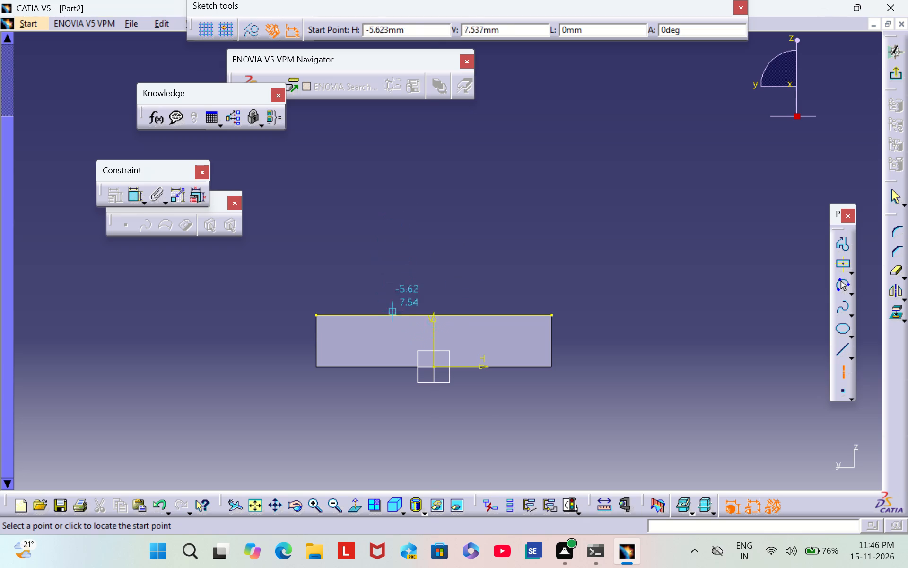
left_click(433, 313)
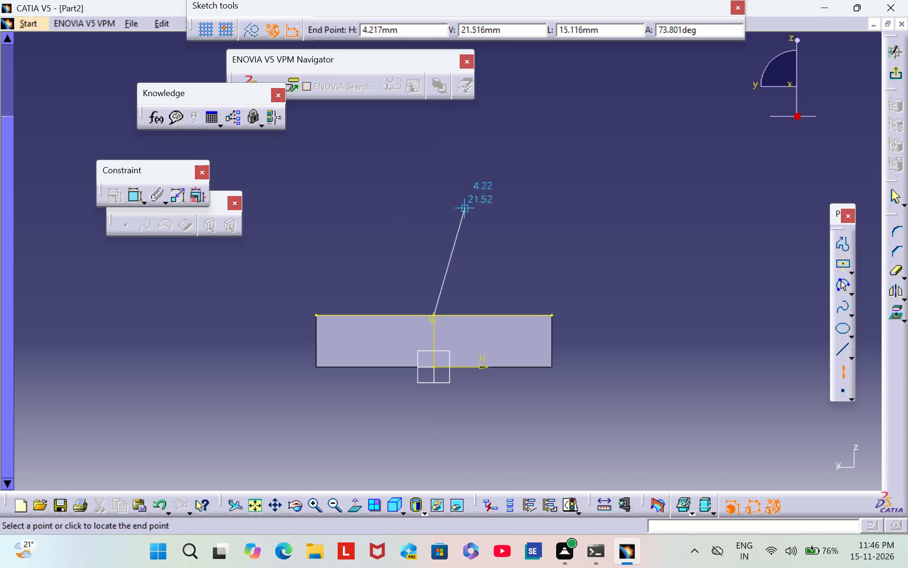
left_click(434, 134)
left_click(559, 127)
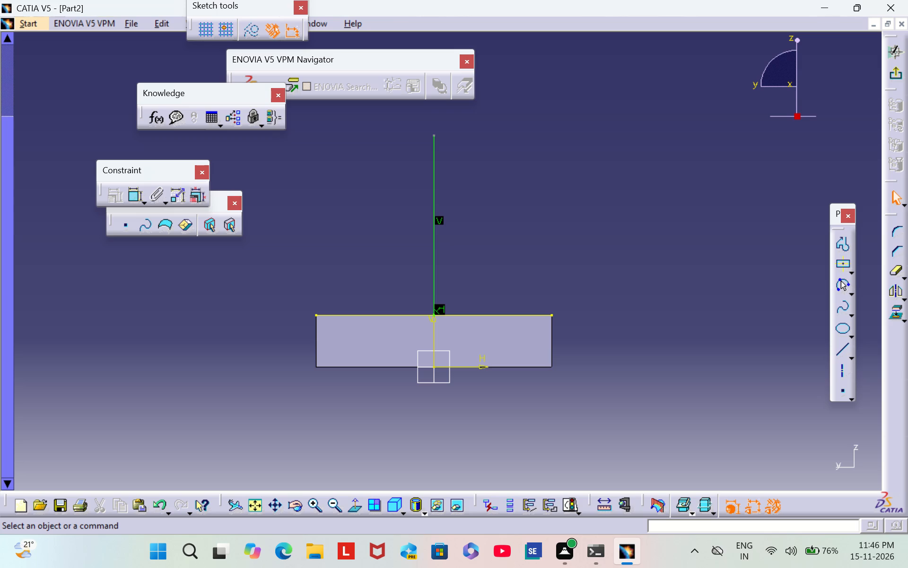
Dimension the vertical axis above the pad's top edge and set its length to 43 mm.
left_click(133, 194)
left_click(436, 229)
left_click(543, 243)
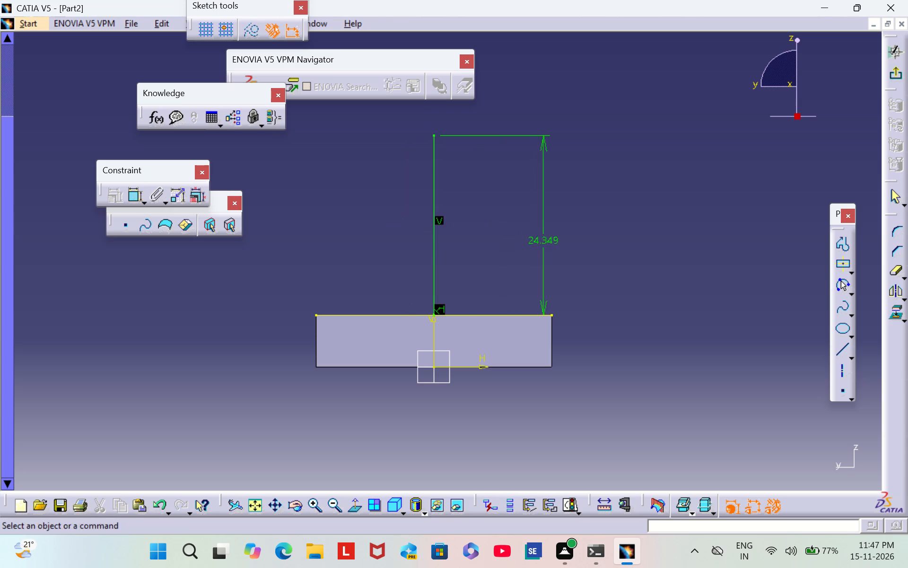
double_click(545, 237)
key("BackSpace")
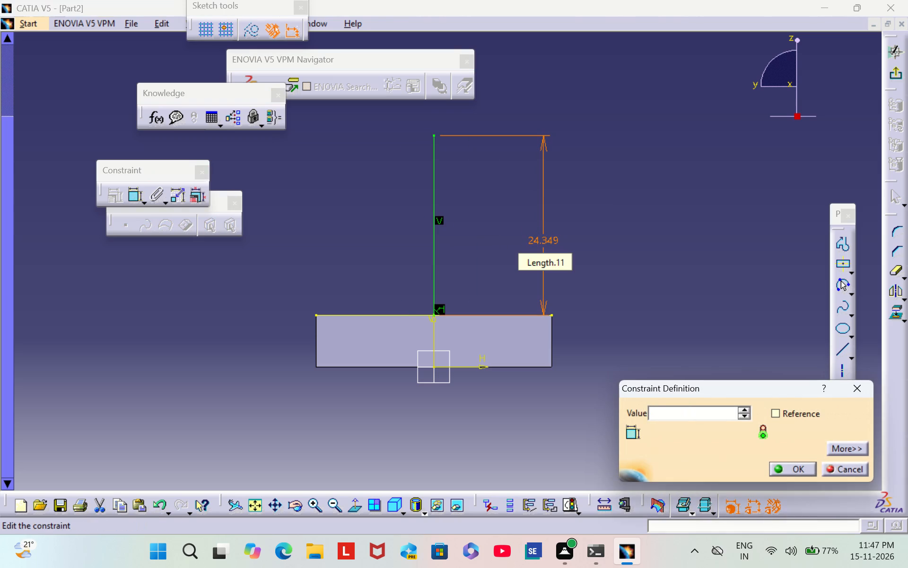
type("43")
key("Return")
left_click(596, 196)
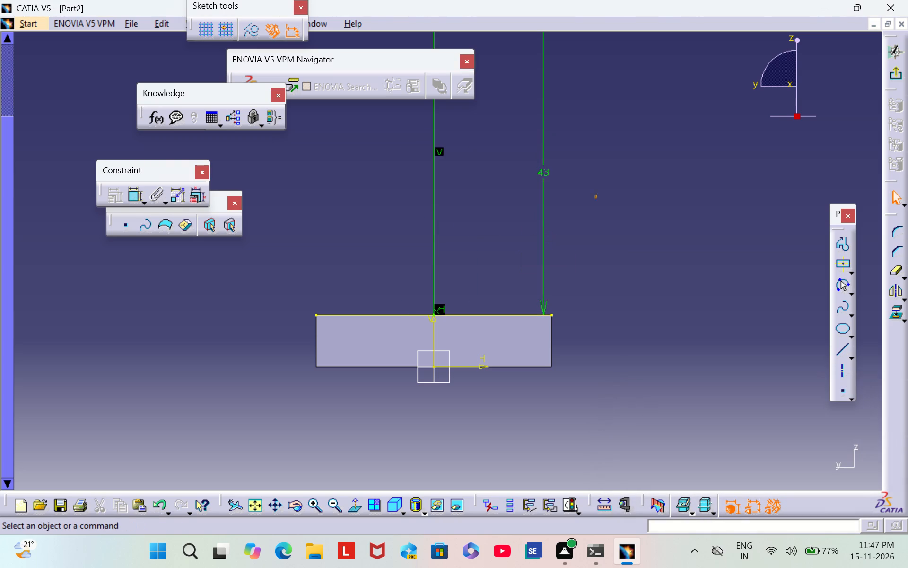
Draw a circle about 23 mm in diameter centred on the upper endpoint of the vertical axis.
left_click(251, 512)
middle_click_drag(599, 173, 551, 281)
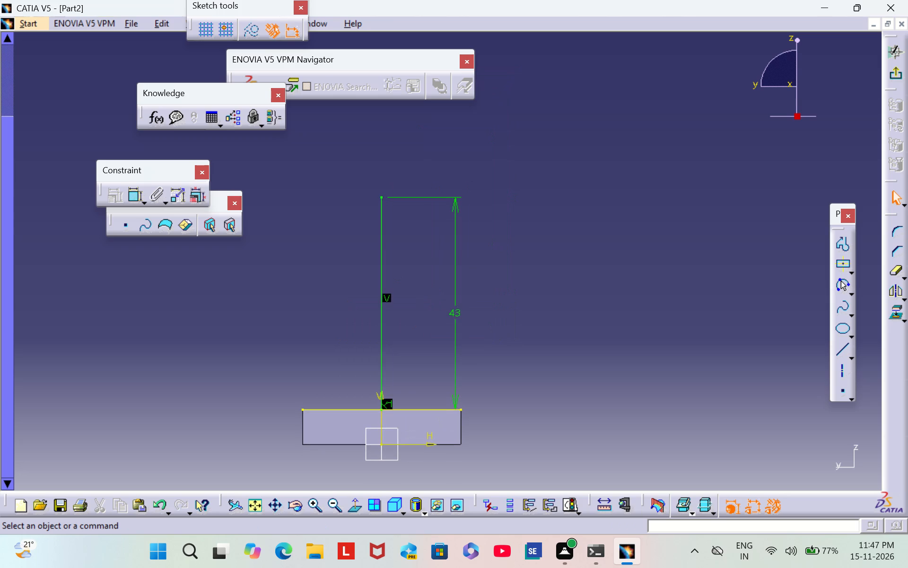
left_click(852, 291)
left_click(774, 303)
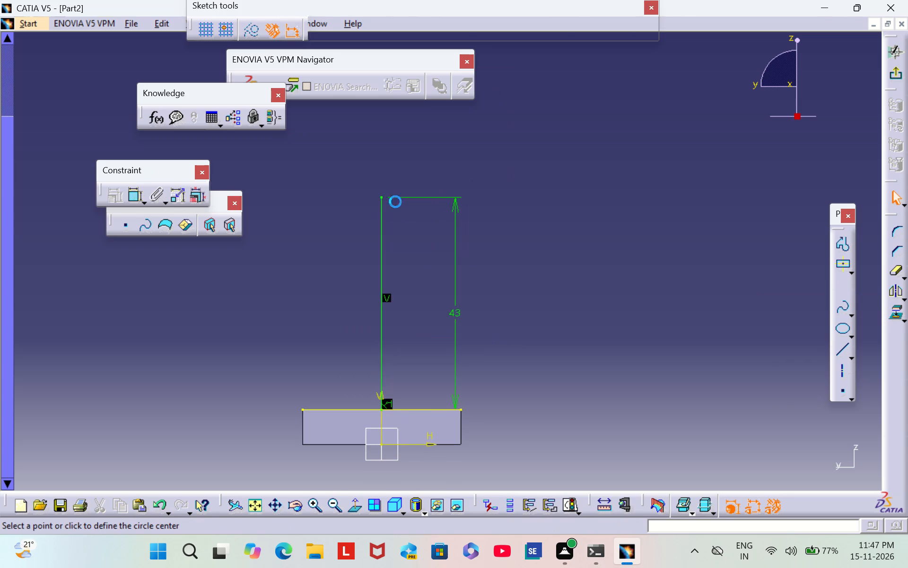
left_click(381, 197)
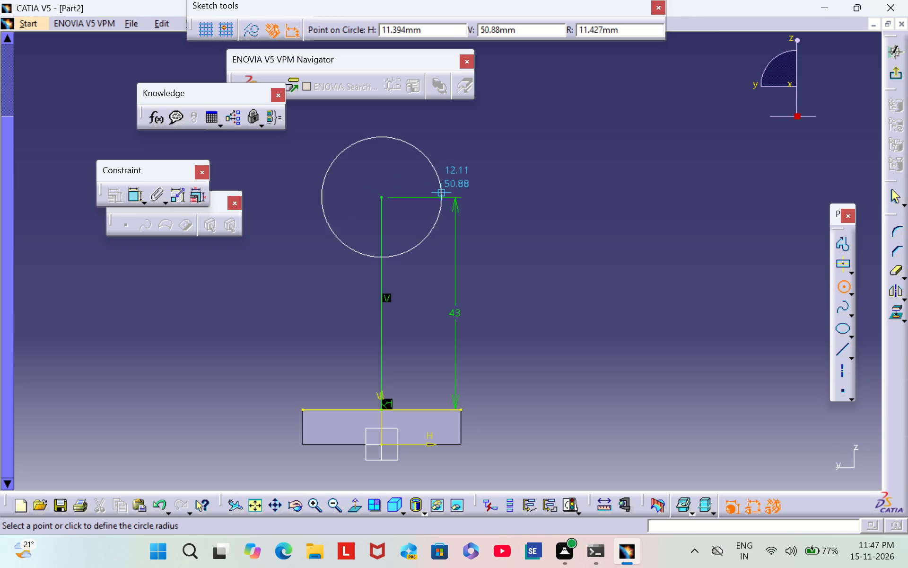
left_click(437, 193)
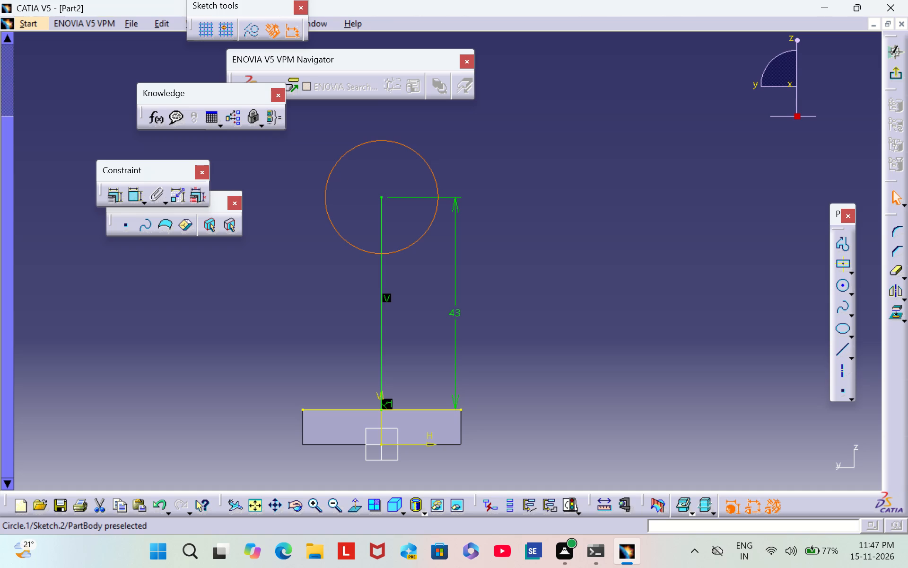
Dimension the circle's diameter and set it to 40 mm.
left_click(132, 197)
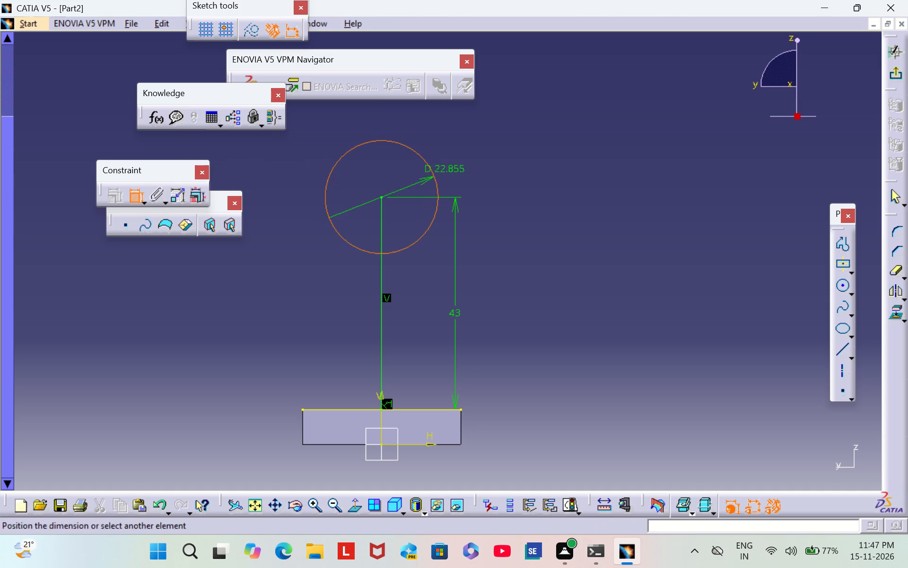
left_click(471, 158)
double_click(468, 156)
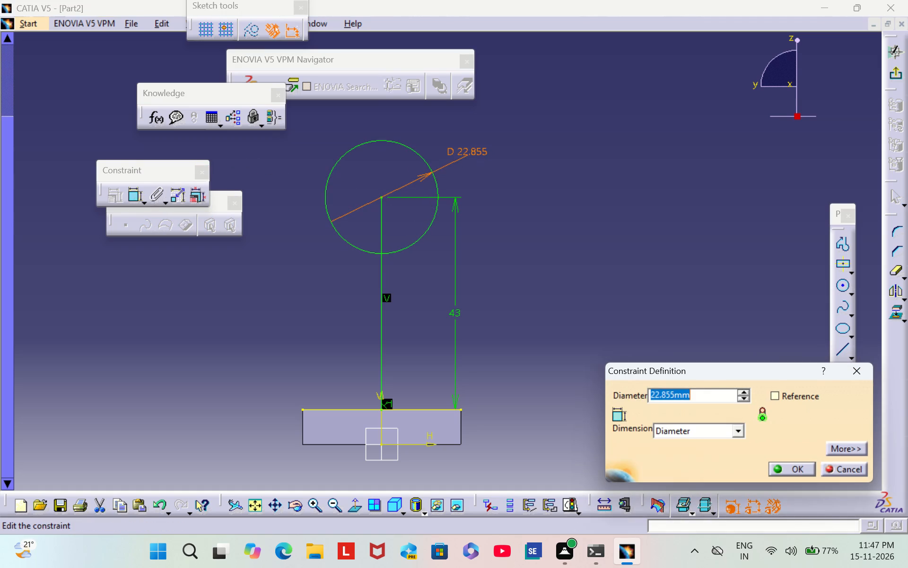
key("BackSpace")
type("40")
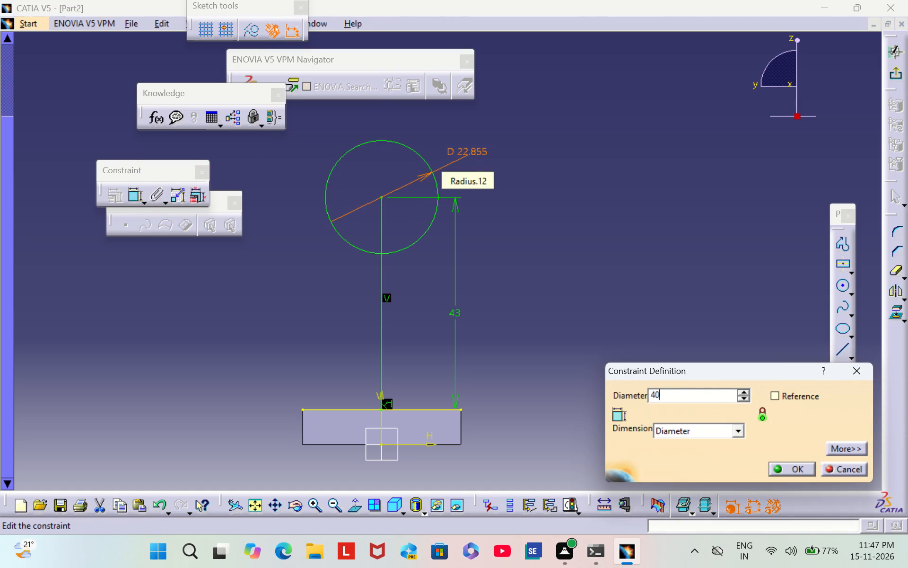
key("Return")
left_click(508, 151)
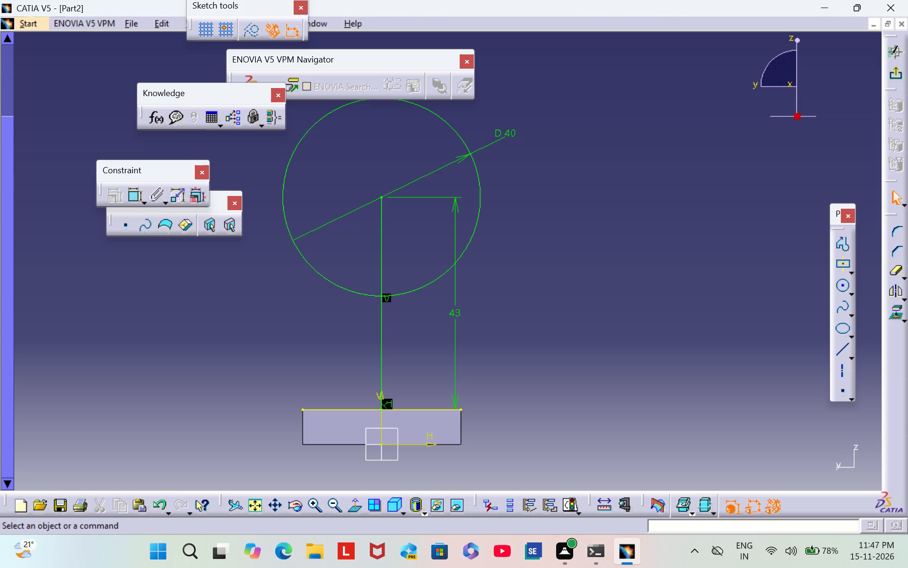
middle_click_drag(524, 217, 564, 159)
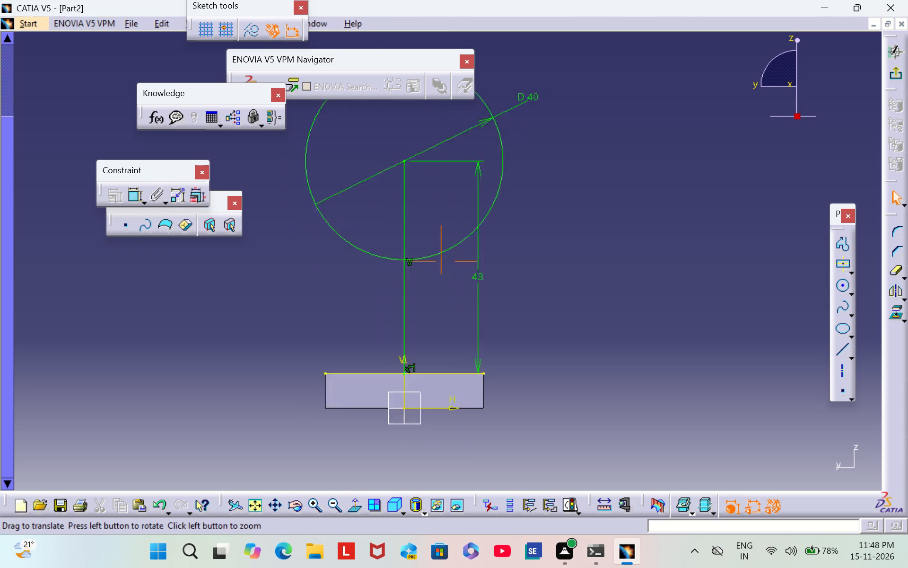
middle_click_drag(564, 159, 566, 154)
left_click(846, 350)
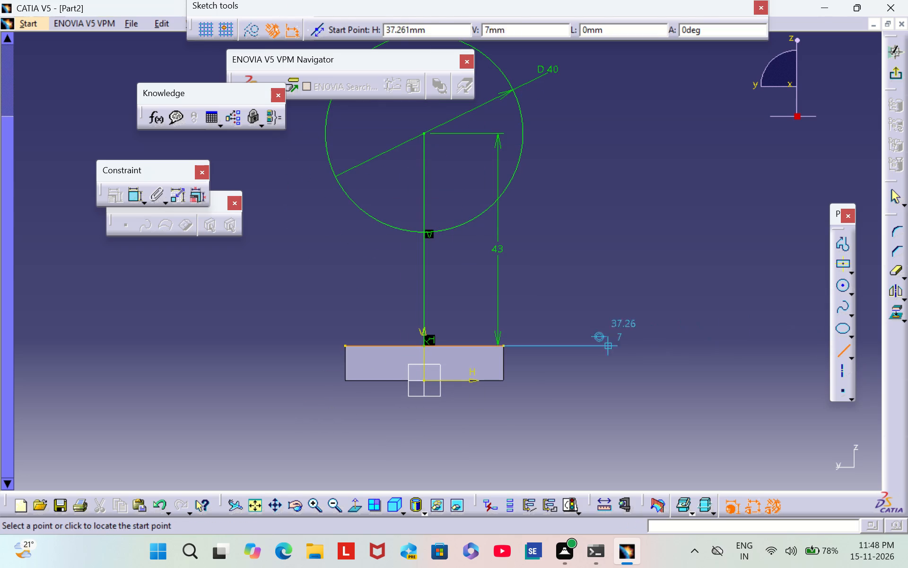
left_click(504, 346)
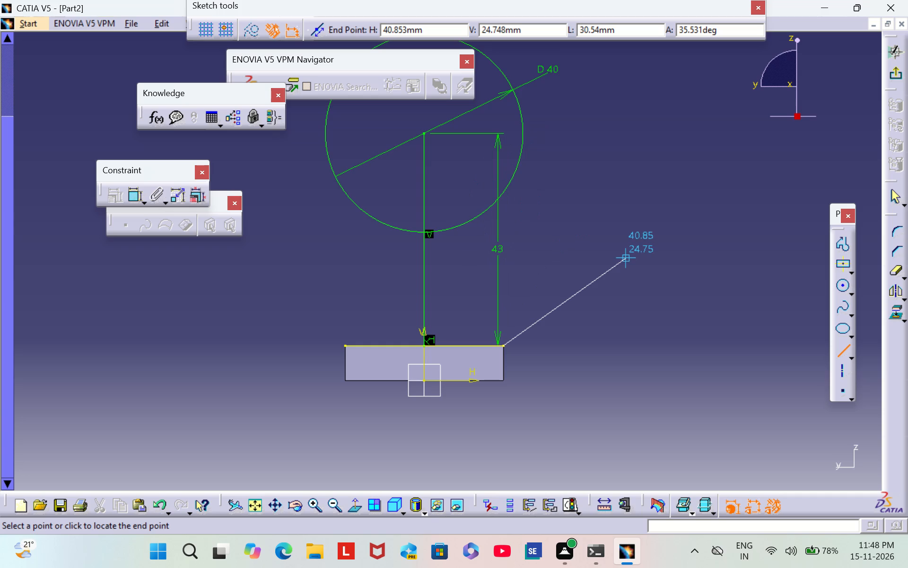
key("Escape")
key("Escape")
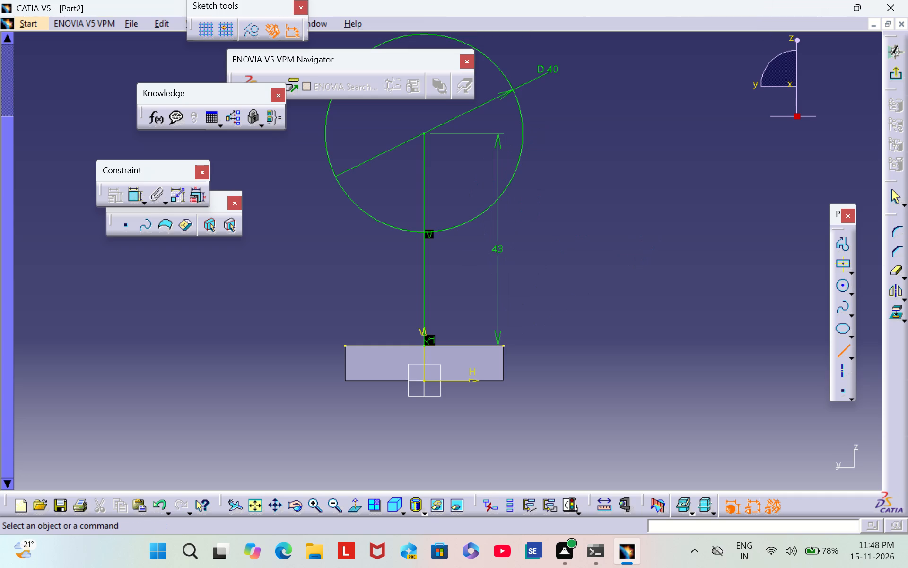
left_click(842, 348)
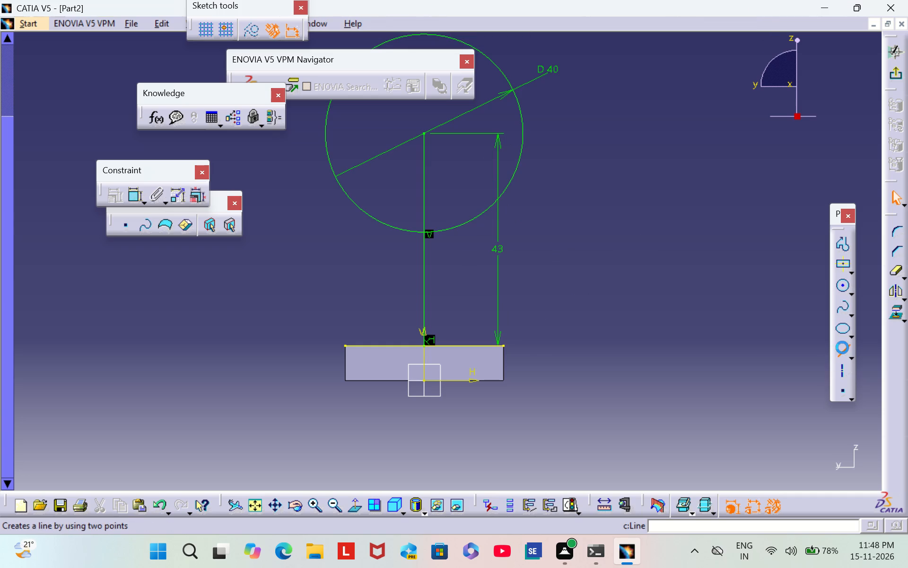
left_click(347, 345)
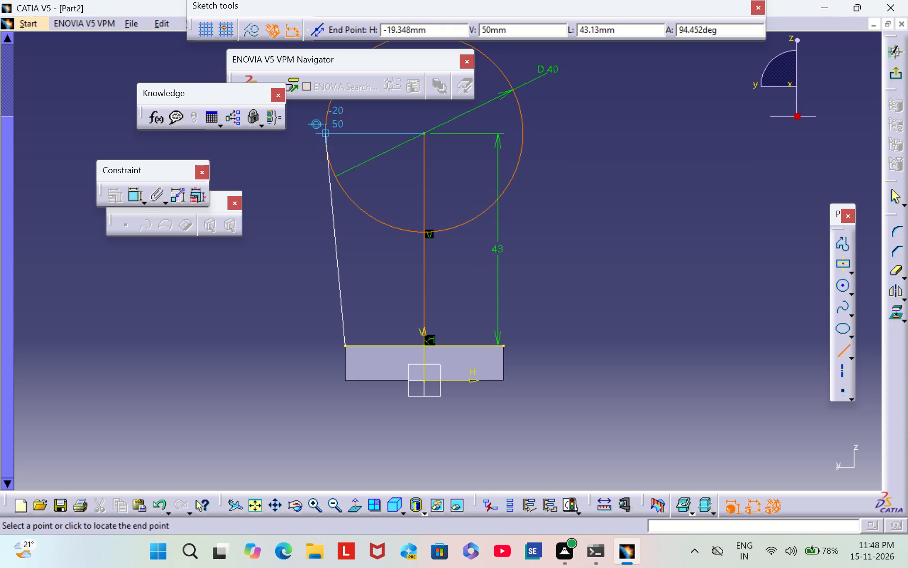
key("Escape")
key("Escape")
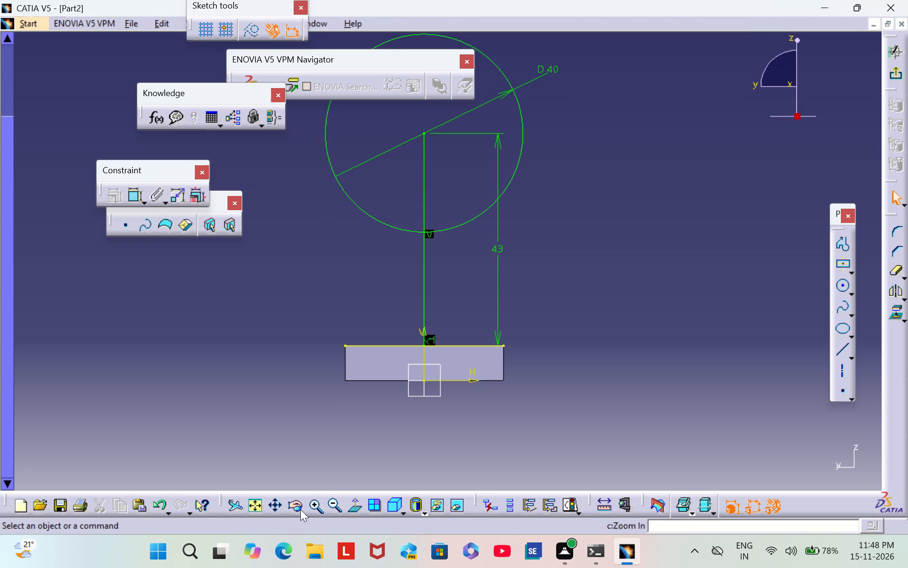
Exit the sketch and examine how the circle is positioned relative to the pad in 3D.
triple_click(314, 501)
triple_click(314, 500)
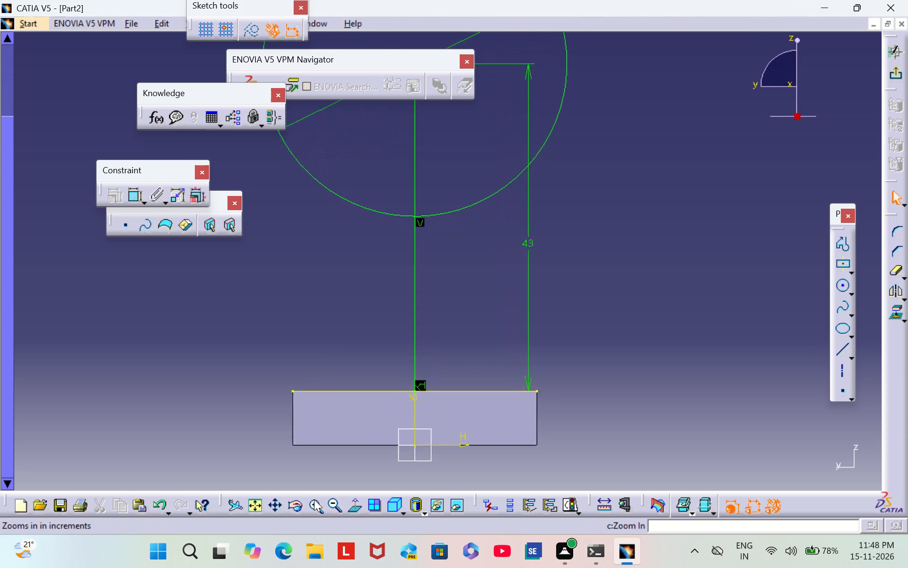
triple_click(333, 506)
left_click(333, 506)
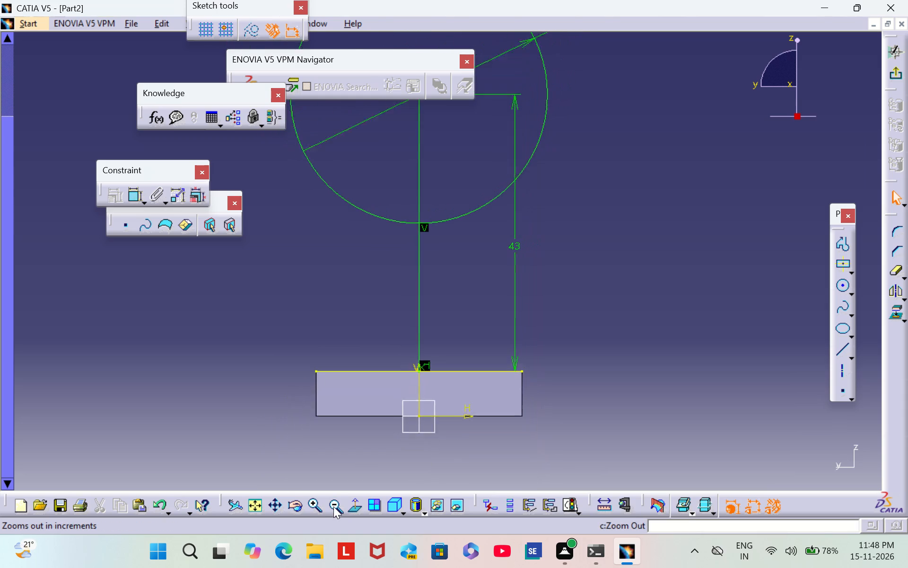
middle_click_drag(616, 291, 589, 318)
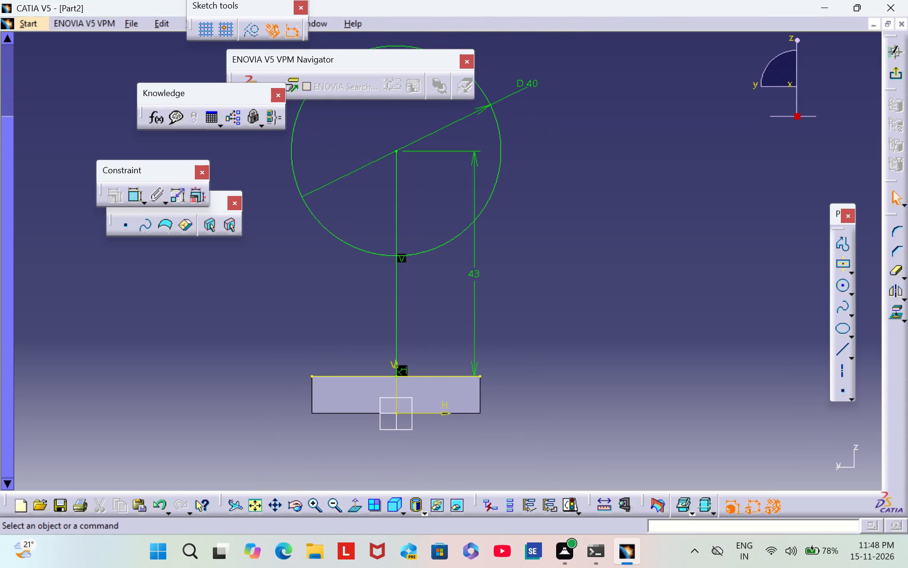
left_click(896, 74)
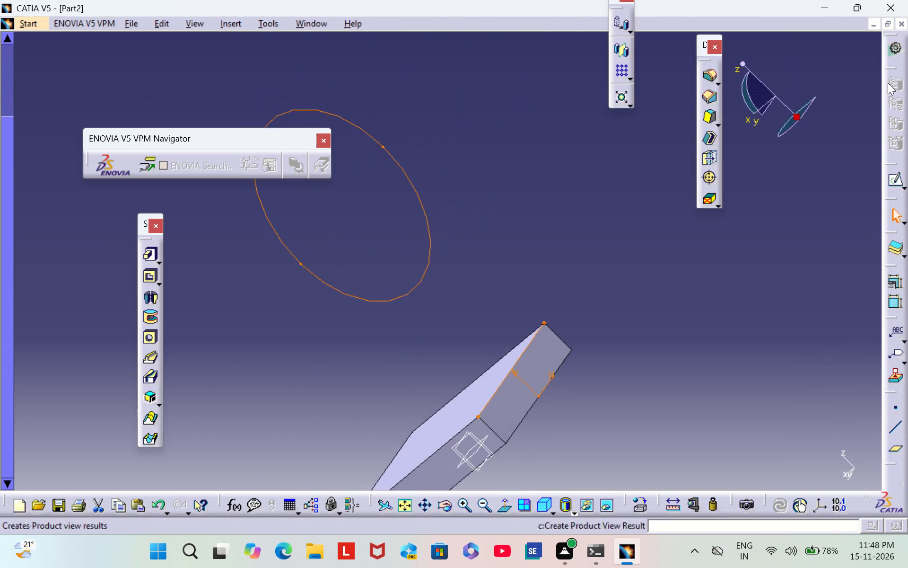
scroll(706, 273, "down", 1)
middle_click_drag(706, 273, 705, 199)
scroll(294, 320, "down", 1)
middle_click_drag(294, 320, 296, 320)
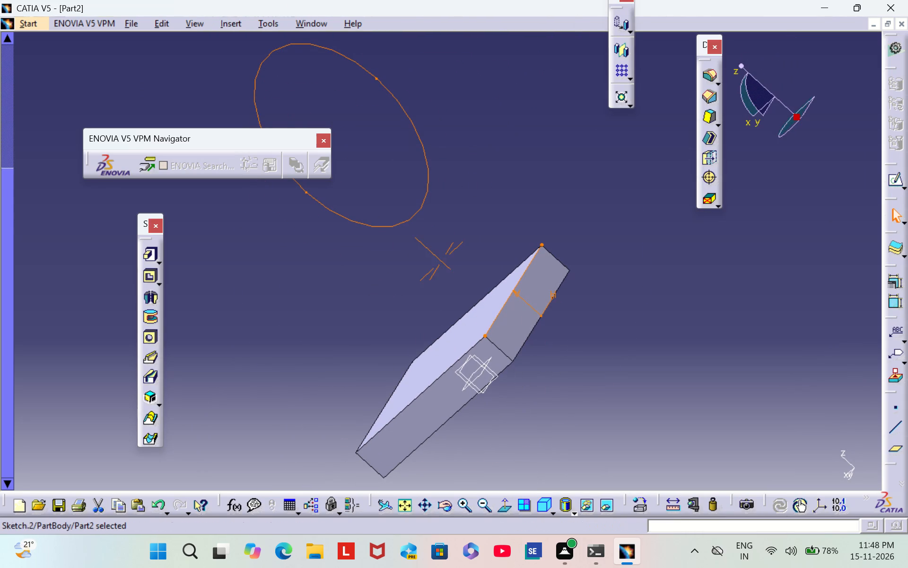
scroll(296, 320, "down", 1)
middle_click_drag(296, 320, 601, 206)
right_click_drag(296, 320, 601, 206)
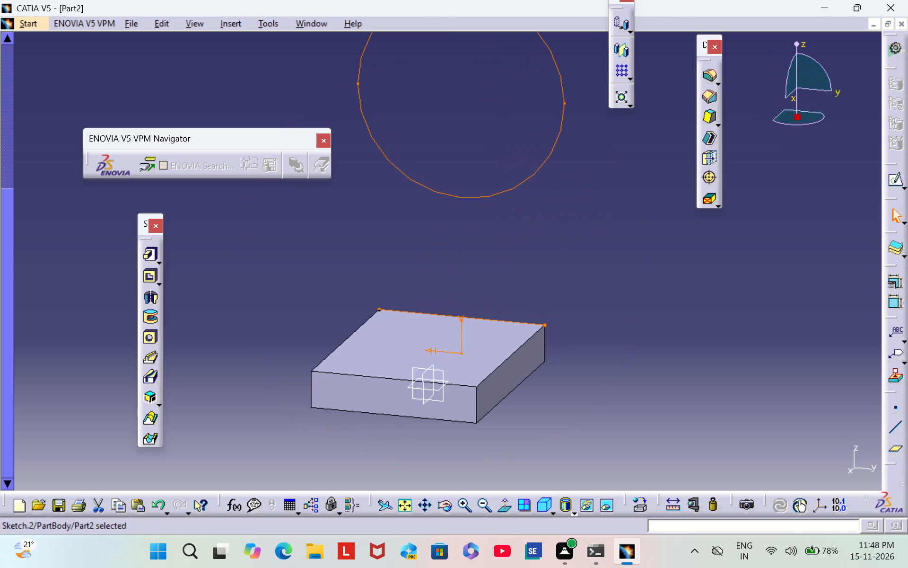
scroll(602, 206, "up", 1)
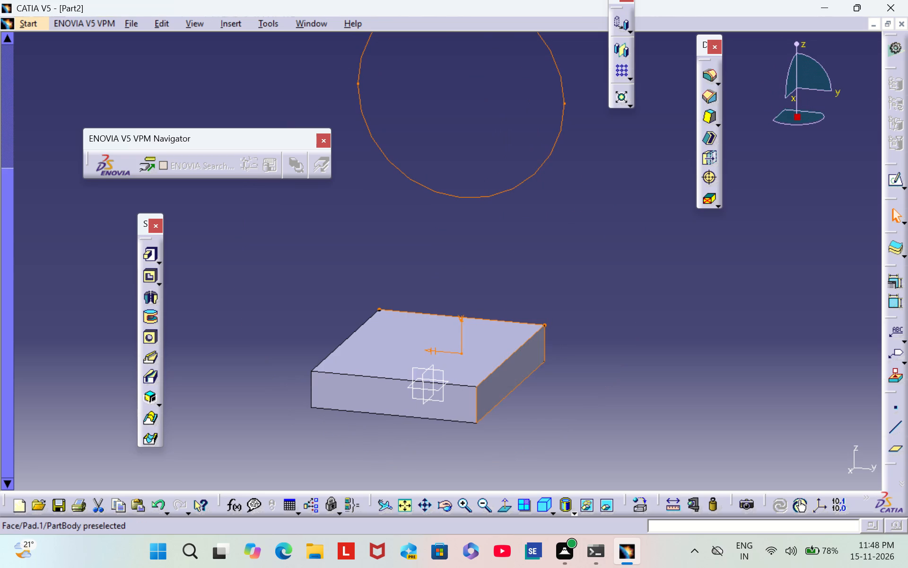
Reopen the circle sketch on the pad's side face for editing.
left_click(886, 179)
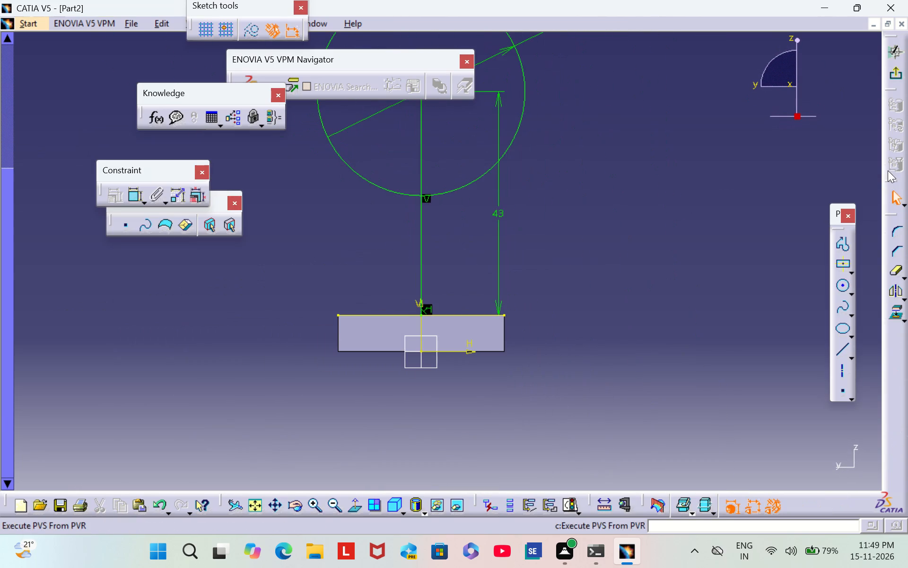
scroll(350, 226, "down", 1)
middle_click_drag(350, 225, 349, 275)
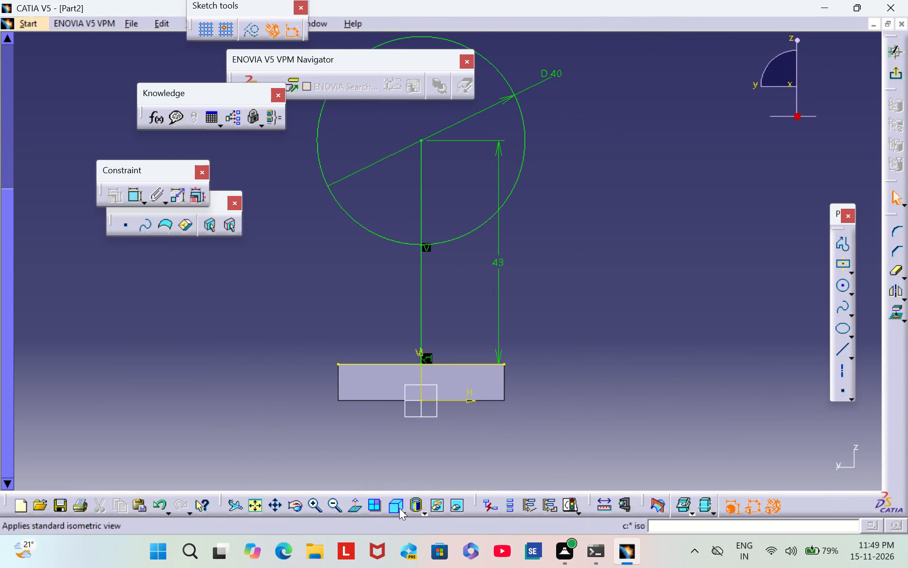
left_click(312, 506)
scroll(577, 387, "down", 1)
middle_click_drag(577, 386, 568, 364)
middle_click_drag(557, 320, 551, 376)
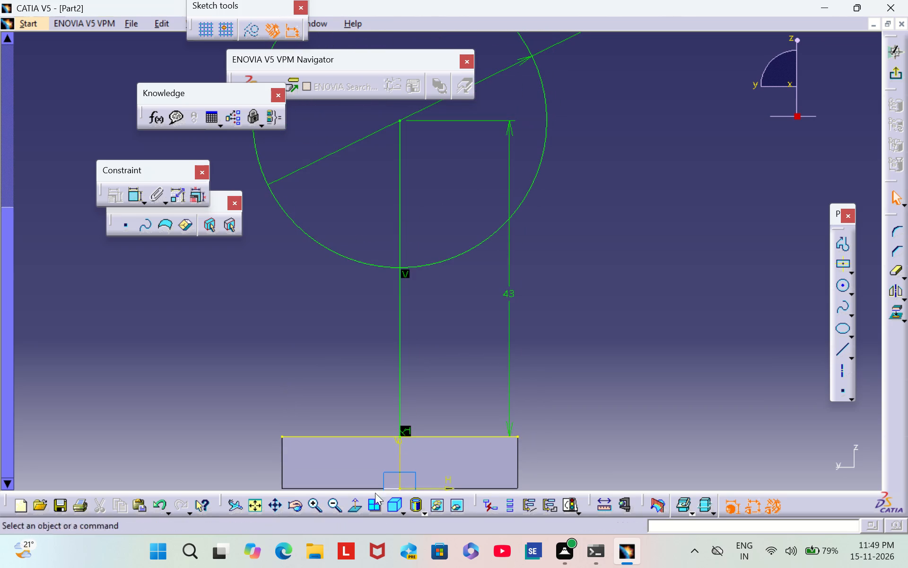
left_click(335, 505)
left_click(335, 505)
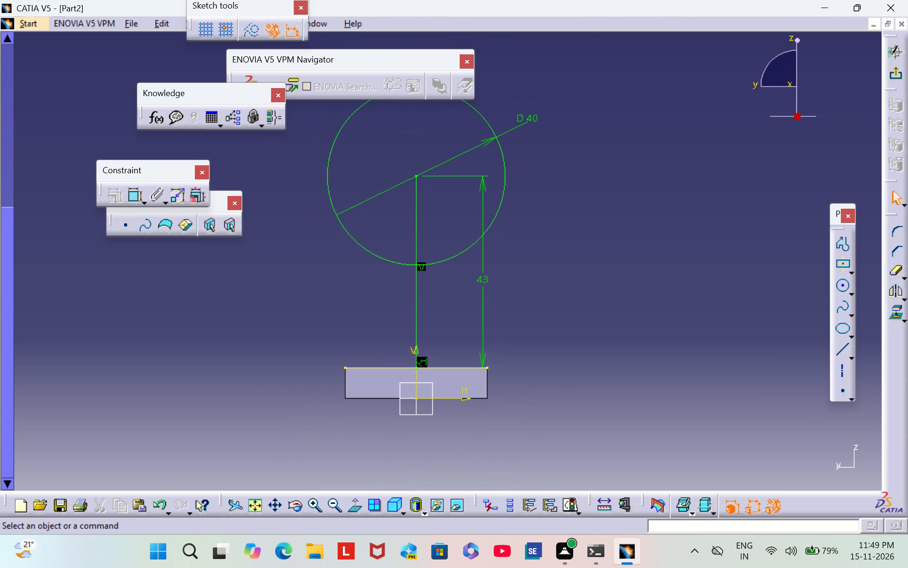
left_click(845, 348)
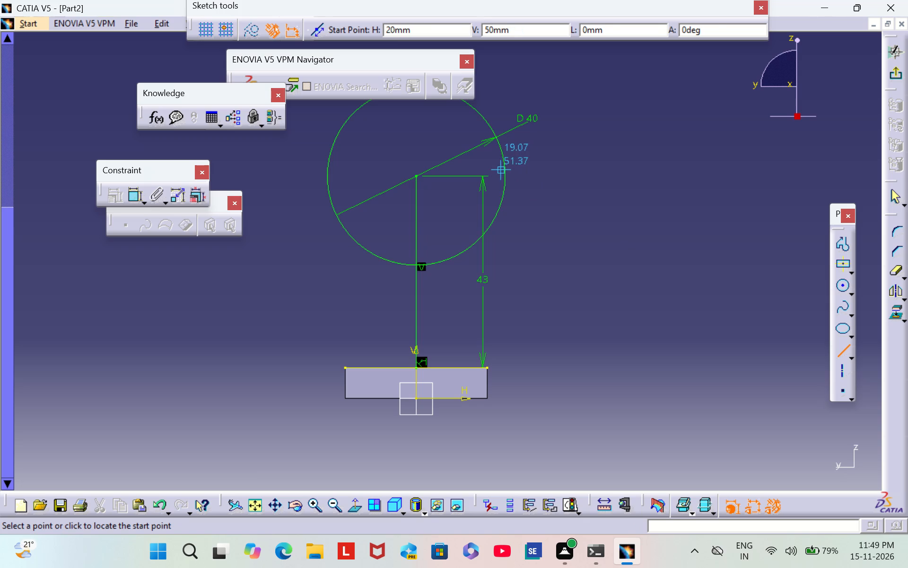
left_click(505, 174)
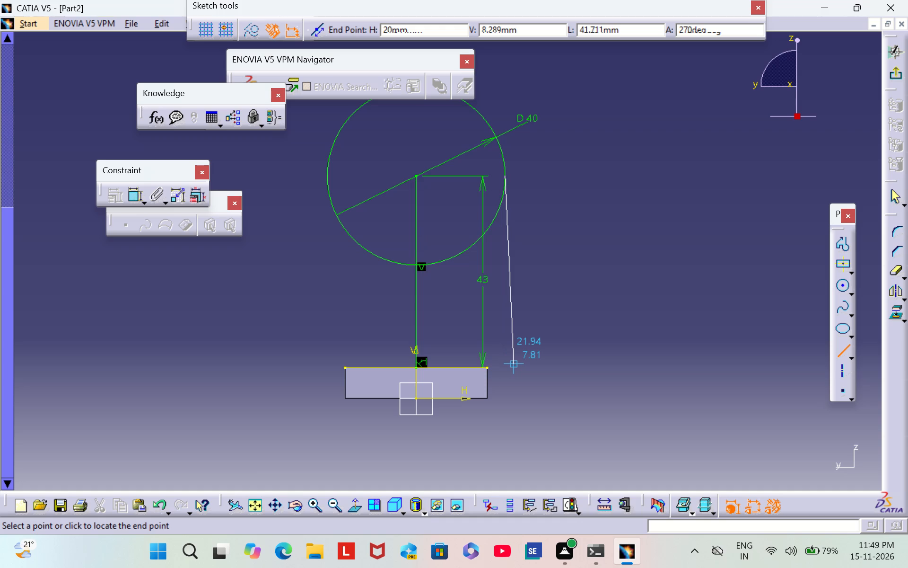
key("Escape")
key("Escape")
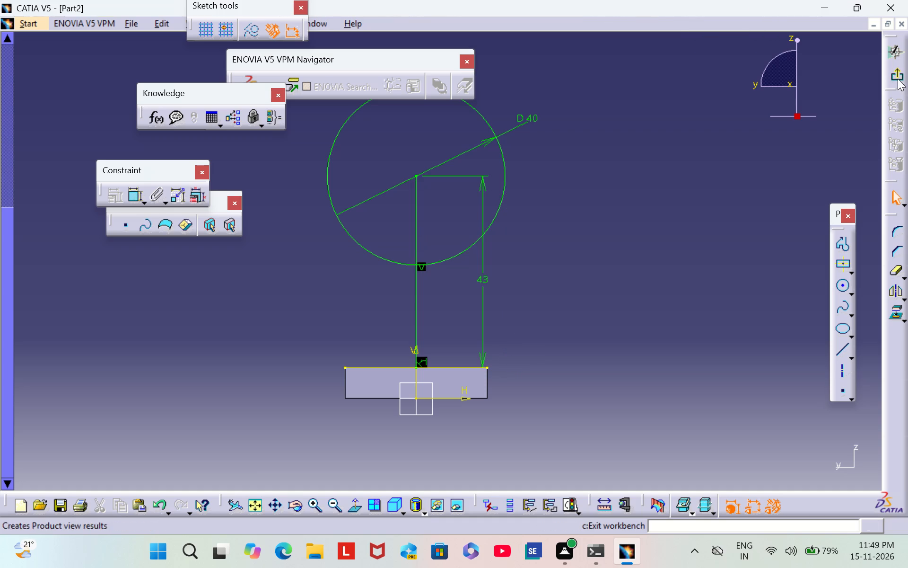
Leave the sketch and delete the whole circle sketch from the pad's side face.
key("ctrl+z")
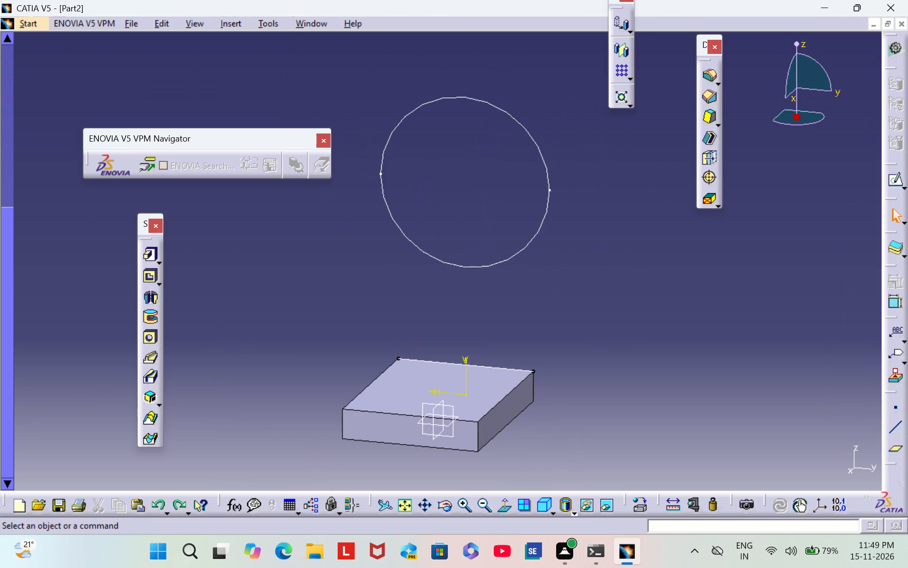
right_click(533, 238)
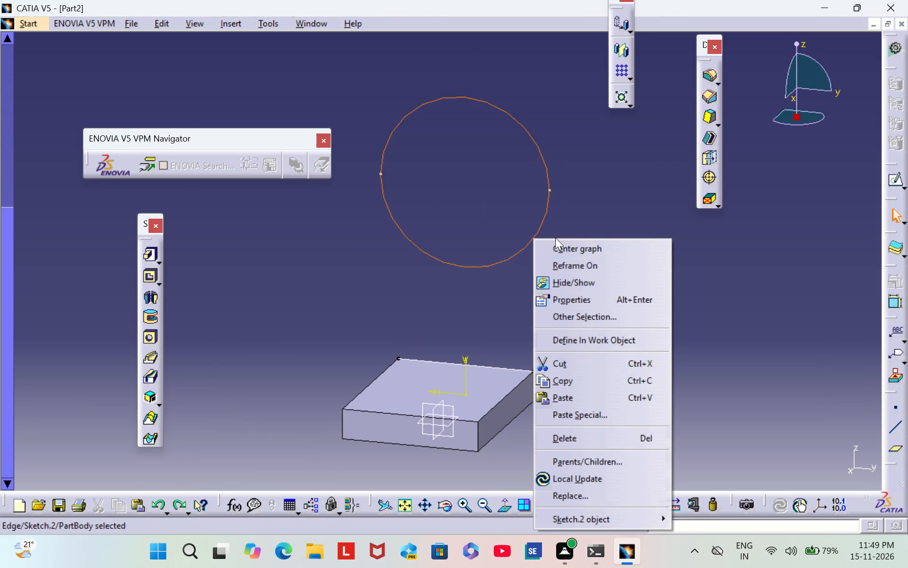
left_click(634, 435)
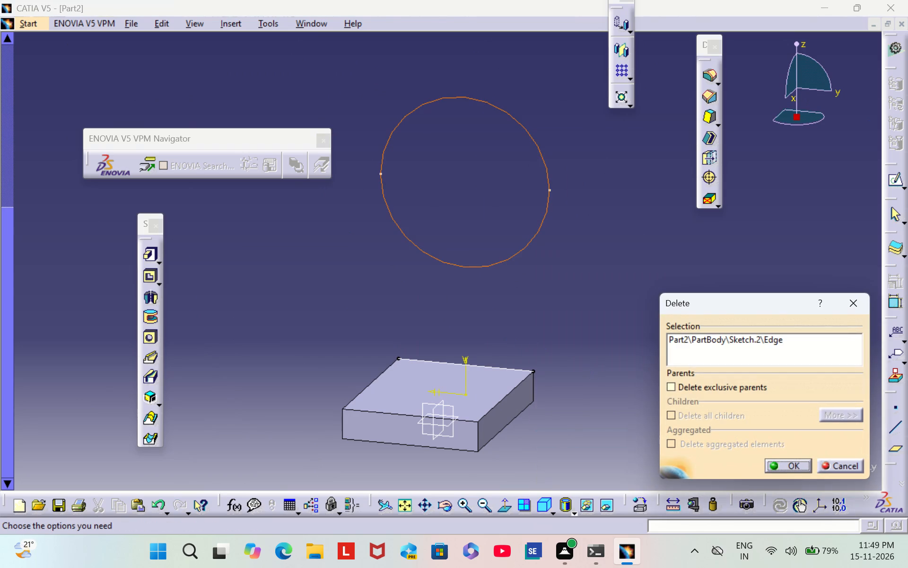
left_click(785, 459)
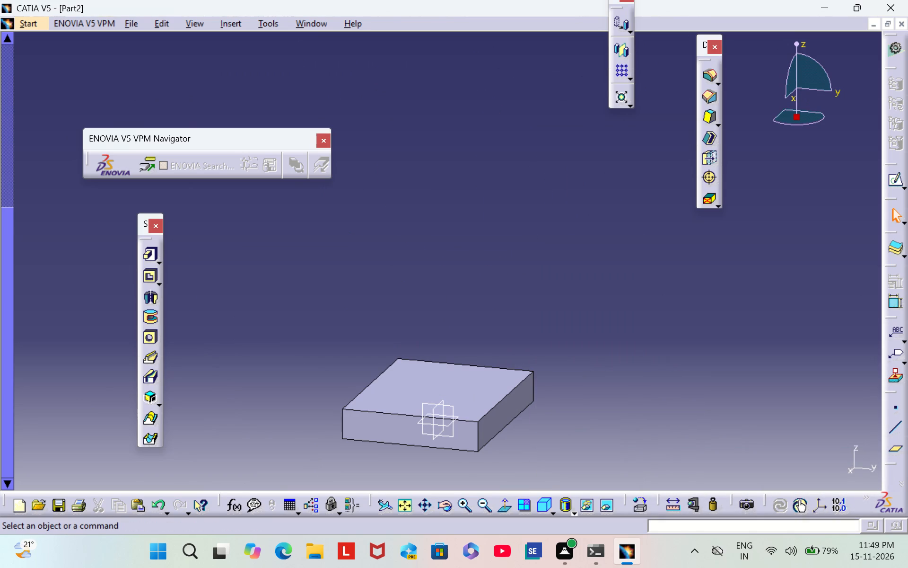
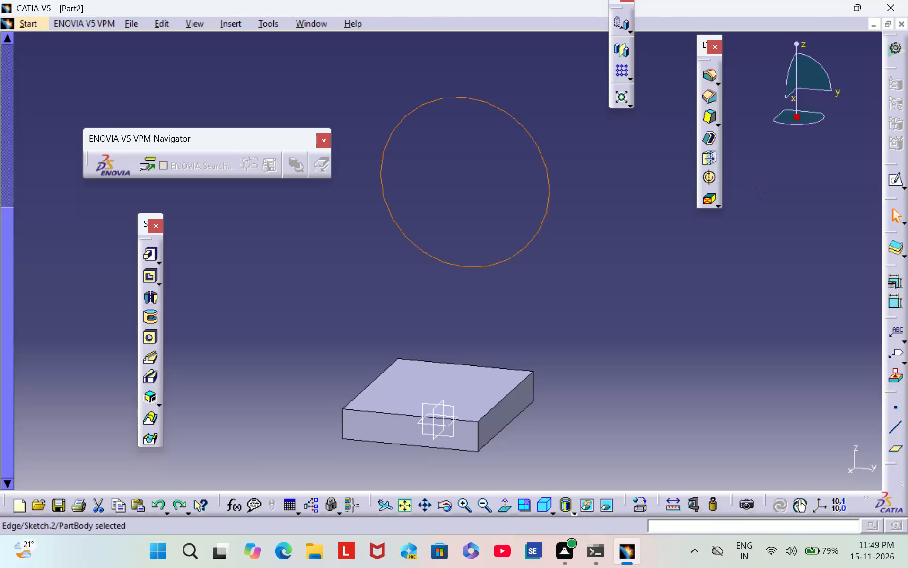
Undo the recent operations back to the base rectangle's sketch, removing both the circle sketch and the base pad.
key("ctrl+z")
key("ctrl+z")
key("ctrl+z")
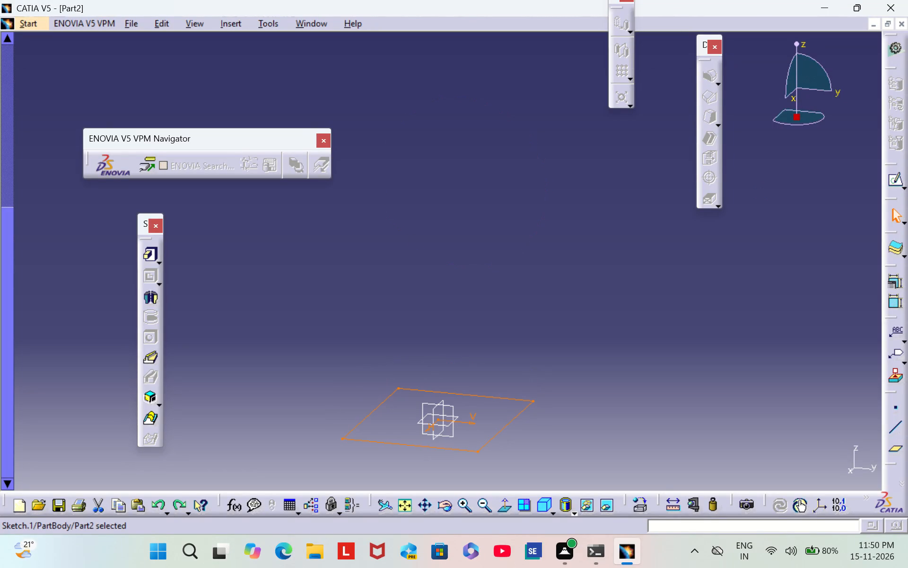
Reopen the base rectangle's sketch and make its two vertical sides symmetric about the vertical axis.
left_click(896, 181)
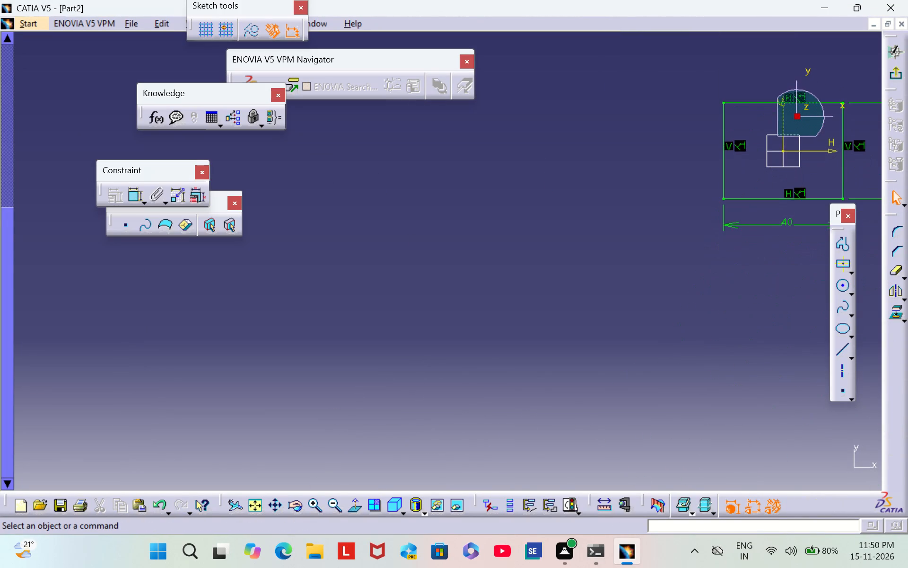
middle_click_drag(718, 338, 453, 388)
scroll(717, 337, "down", 1)
middle_click_drag(664, 281, 613, 319)
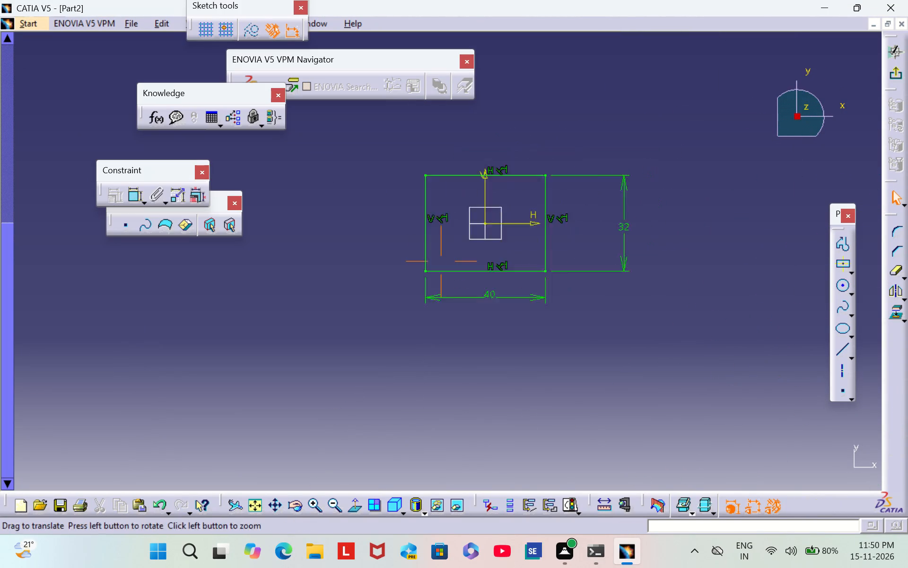
middle_click_drag(613, 319, 585, 333)
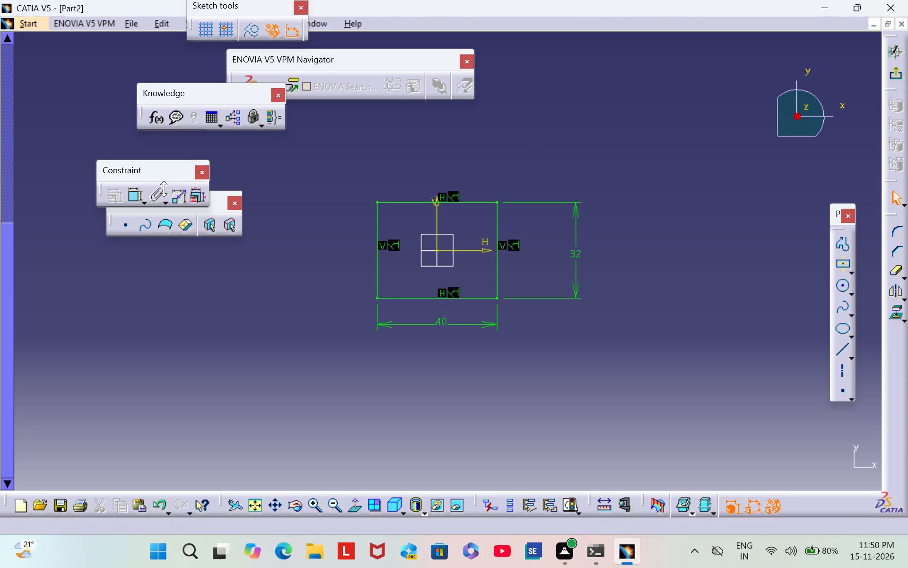
left_click(140, 191)
left_click(132, 192)
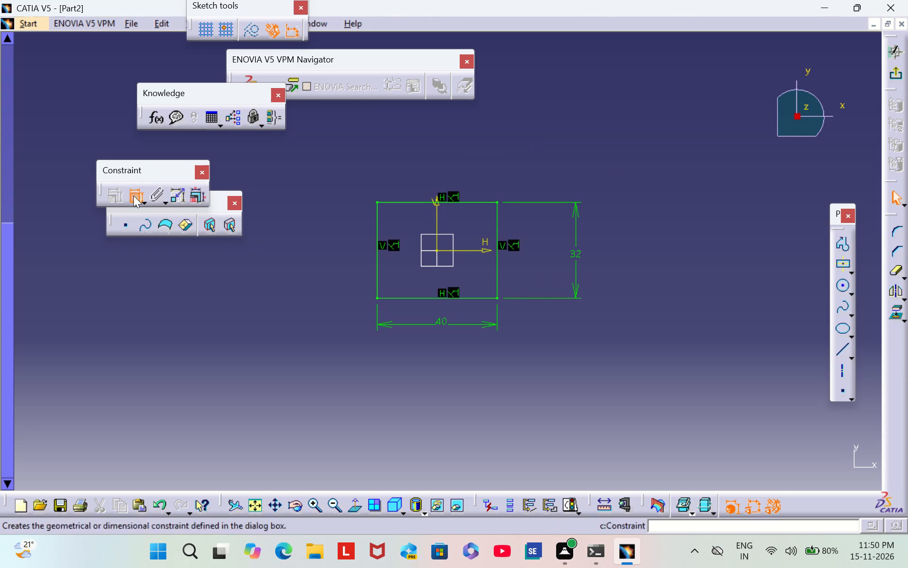
double_click(133, 195)
left_click(375, 260)
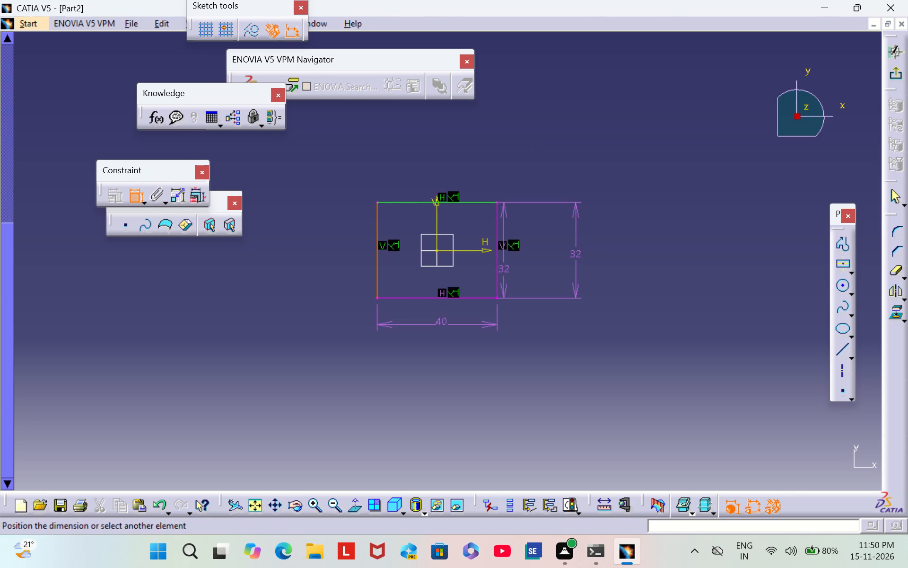
left_click(497, 276)
right_click(453, 289)
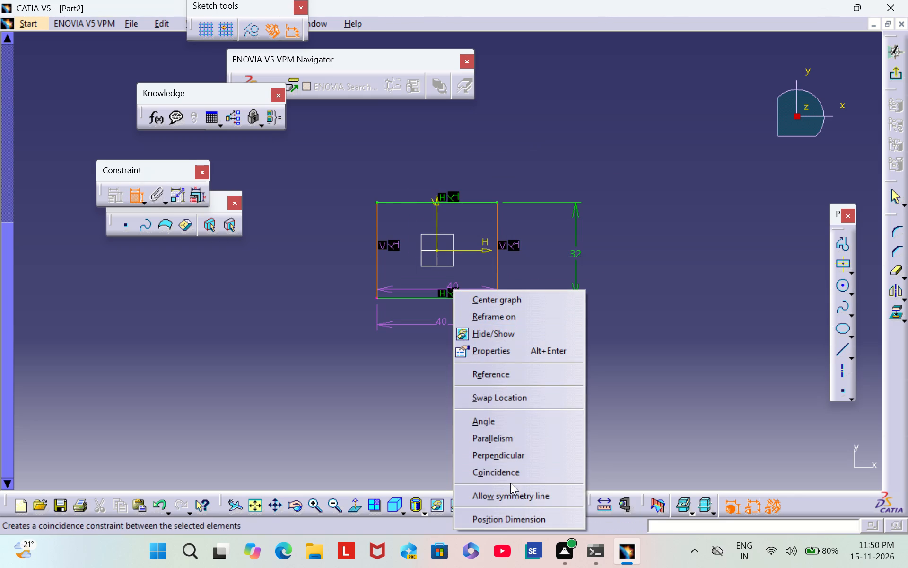
left_click(512, 488)
left_click(436, 211)
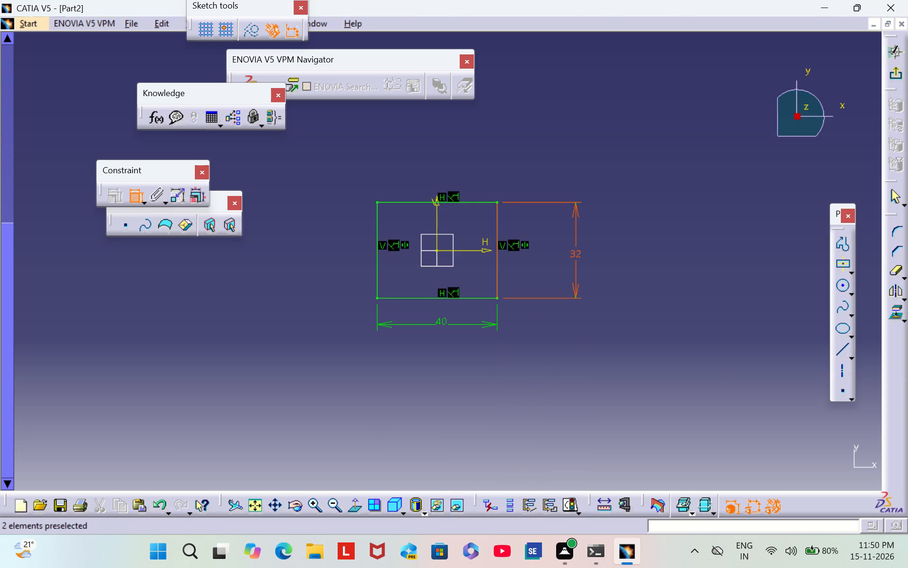
Make the rectangle's two horizontal sides symmetric about the horizontal axis.
left_click(447, 200)
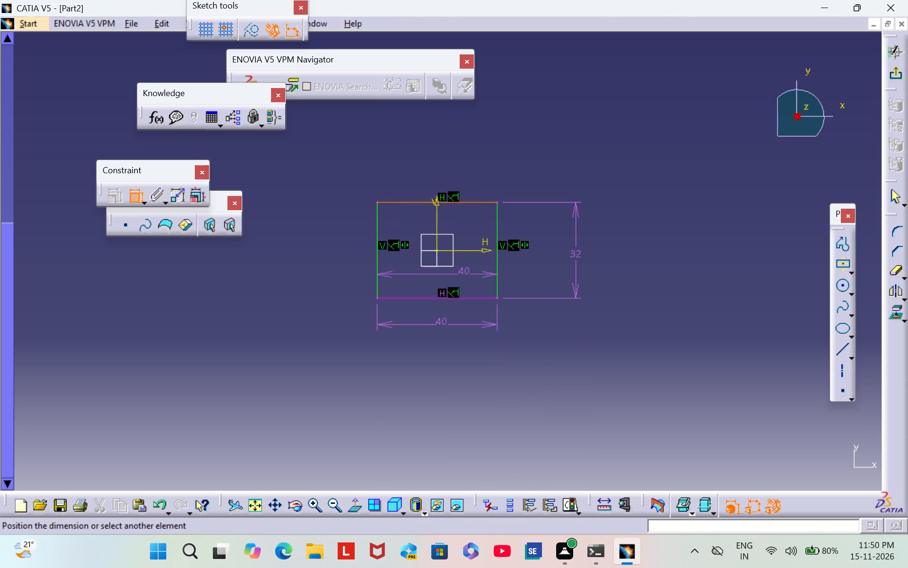
left_click(454, 296)
right_click(468, 275)
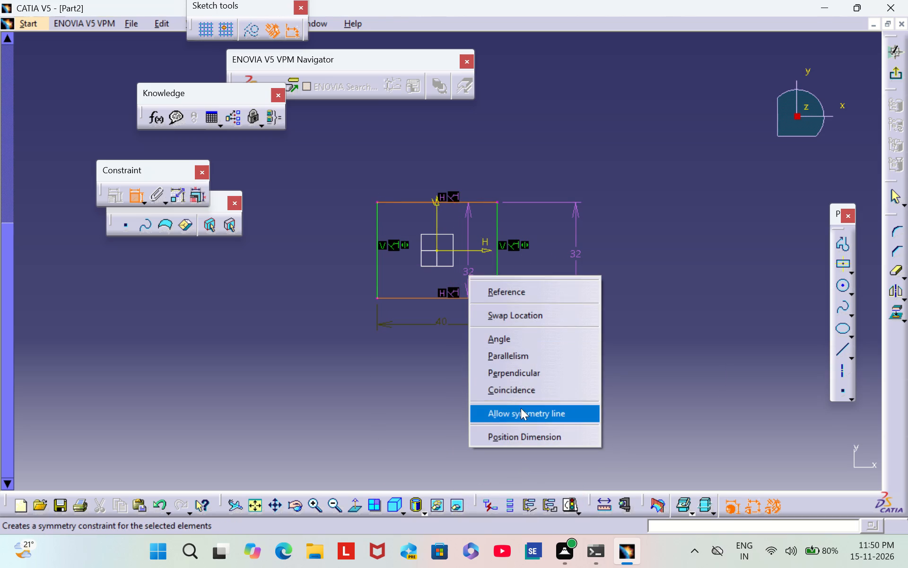
left_click(522, 409)
left_click(478, 250)
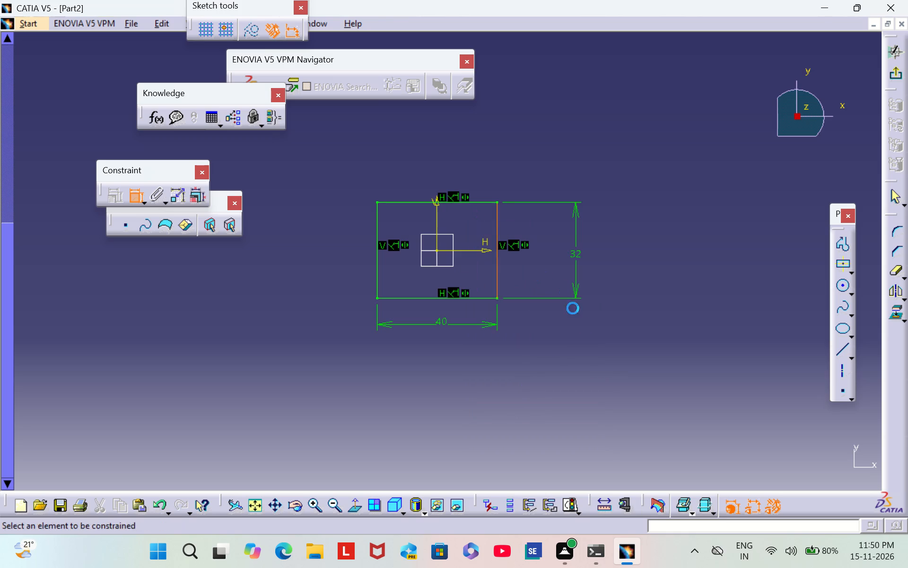
Exit the sketch and pad the rectangle to a length of 7 mm.
left_click(892, 80)
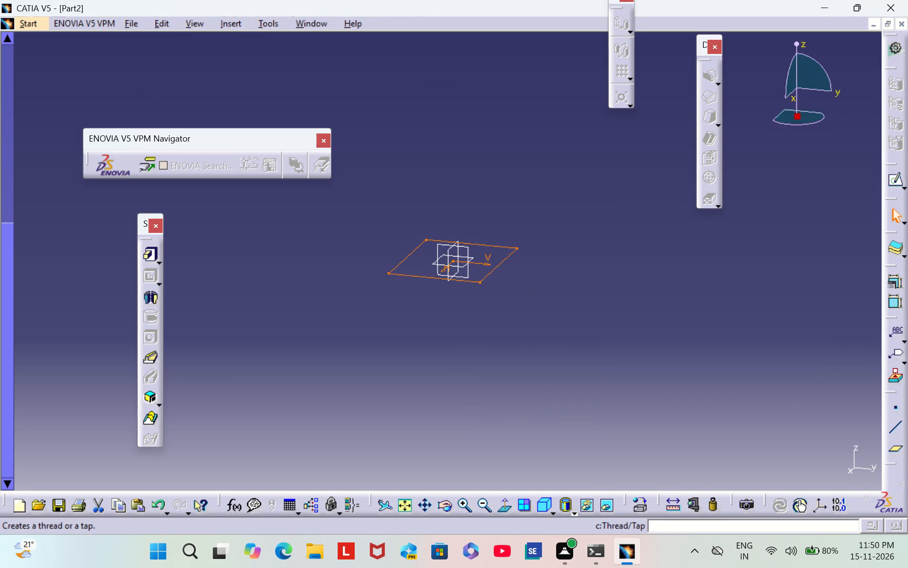
left_click(151, 255)
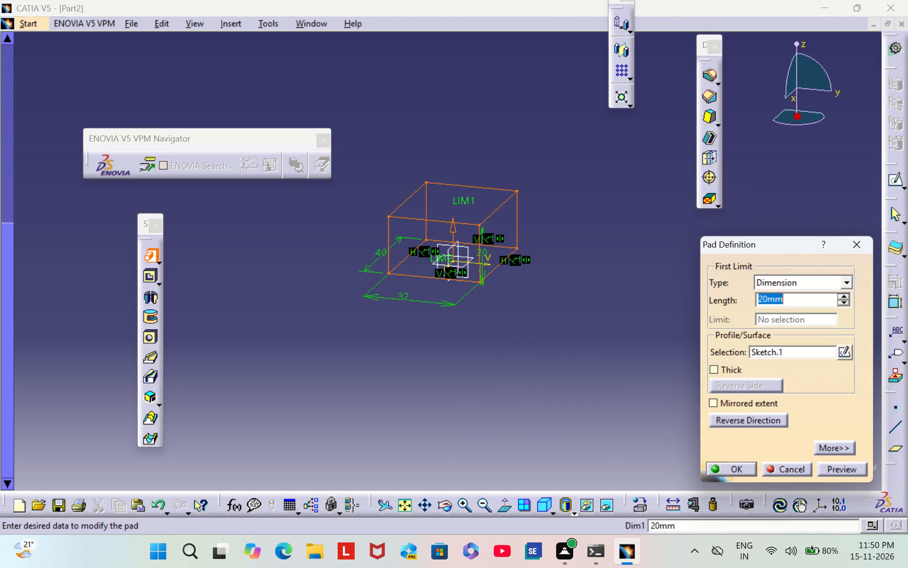
key("BackSpace")
key("7")
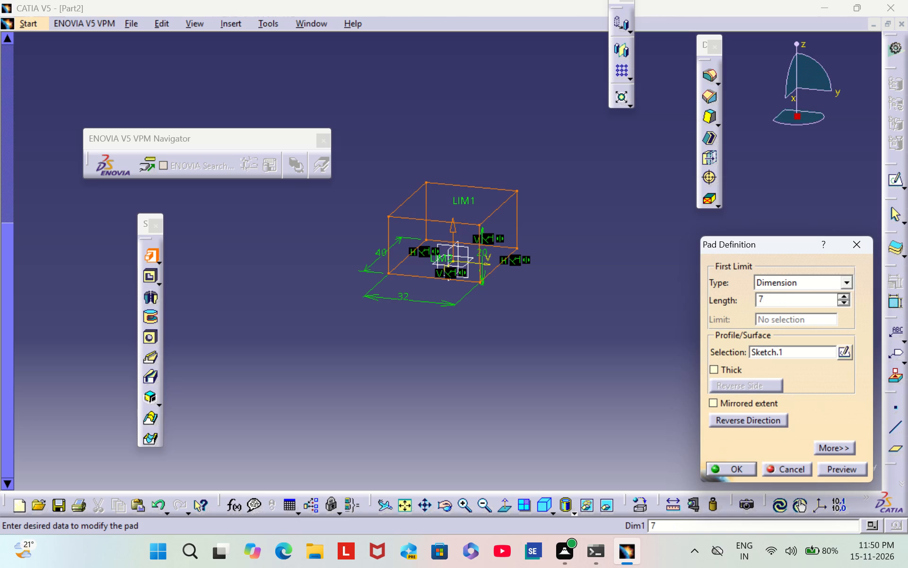
key("Return")
left_click(617, 375)
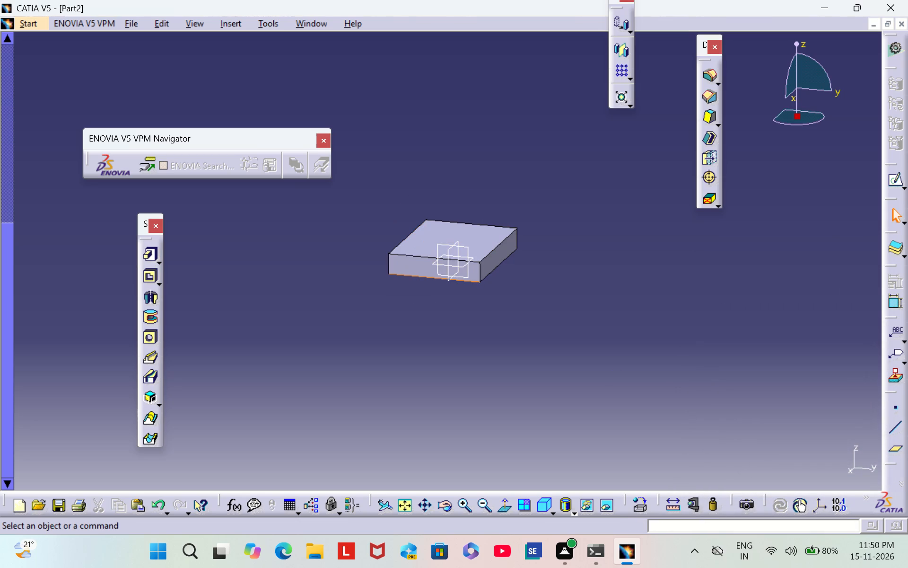
Start a sketch on the pad's 32 mm wide side face and project the face's top edge into it.
left_click(396, 262)
left_click(897, 177)
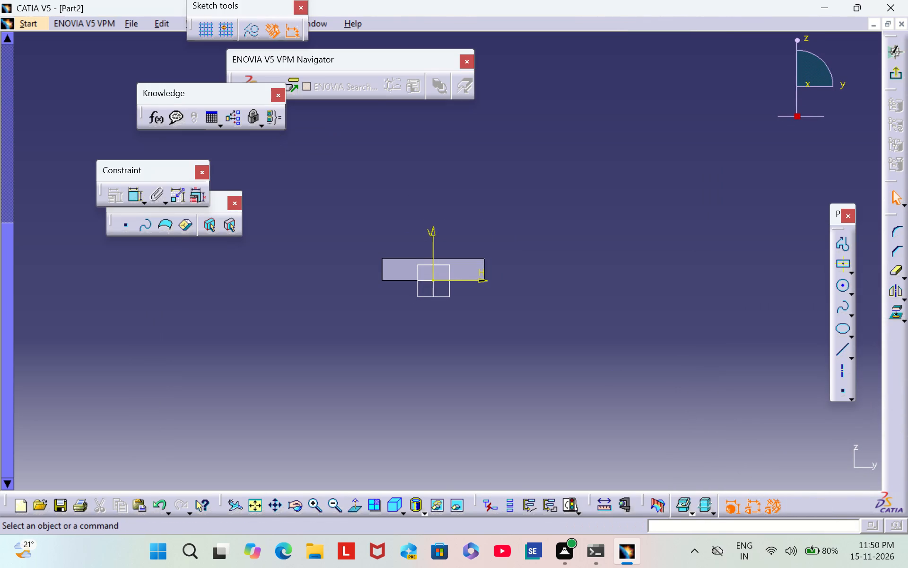
double_click(310, 503)
triple_click(312, 500)
double_click(312, 500)
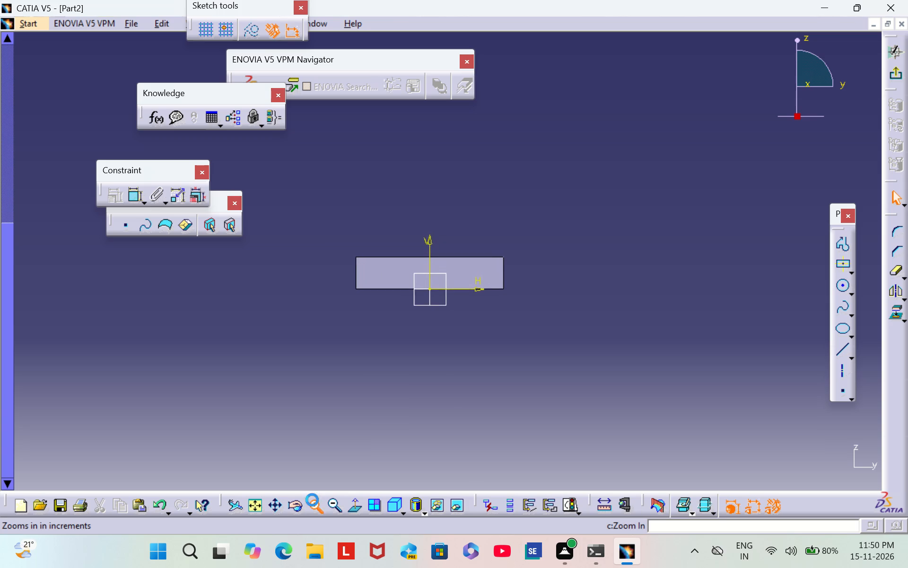
middle_click_drag(588, 255, 598, 300)
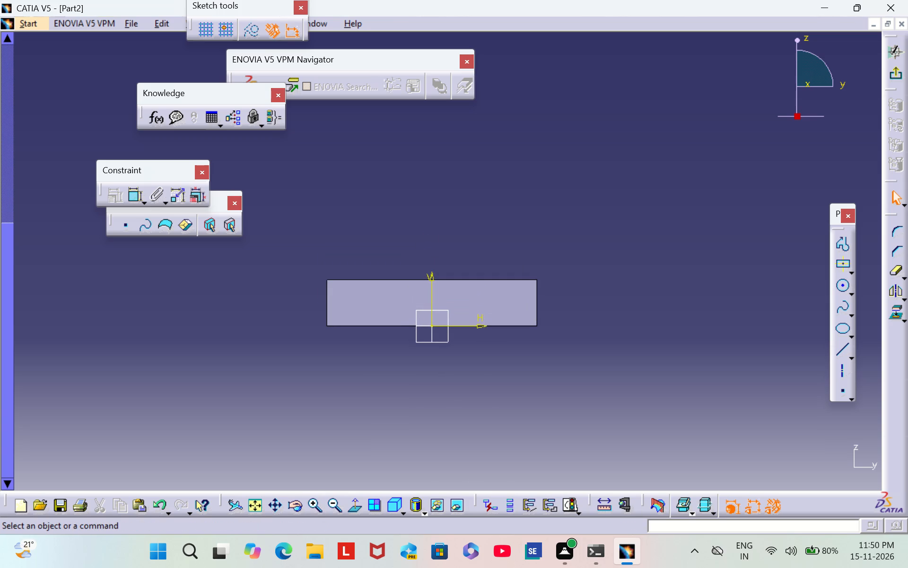
left_click(896, 312)
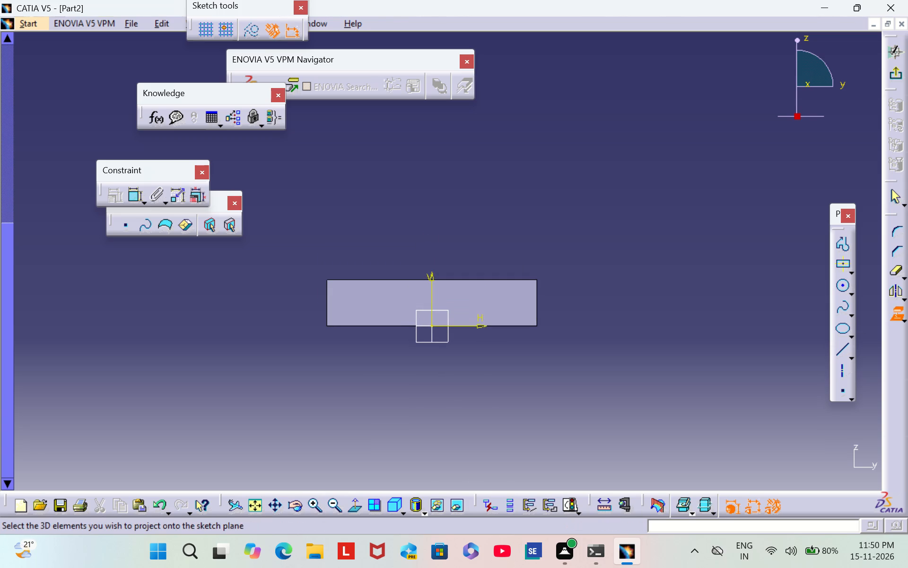
left_click(457, 278)
left_click(532, 186)
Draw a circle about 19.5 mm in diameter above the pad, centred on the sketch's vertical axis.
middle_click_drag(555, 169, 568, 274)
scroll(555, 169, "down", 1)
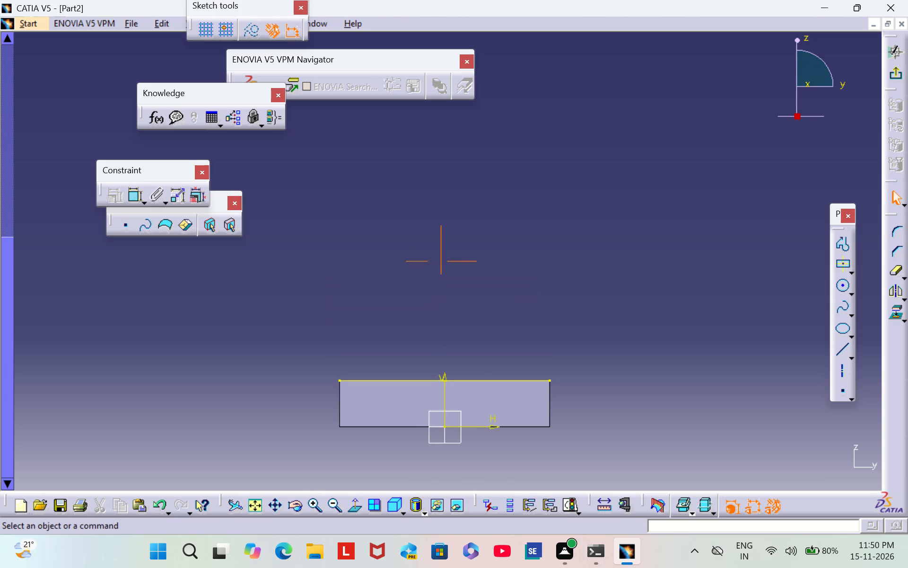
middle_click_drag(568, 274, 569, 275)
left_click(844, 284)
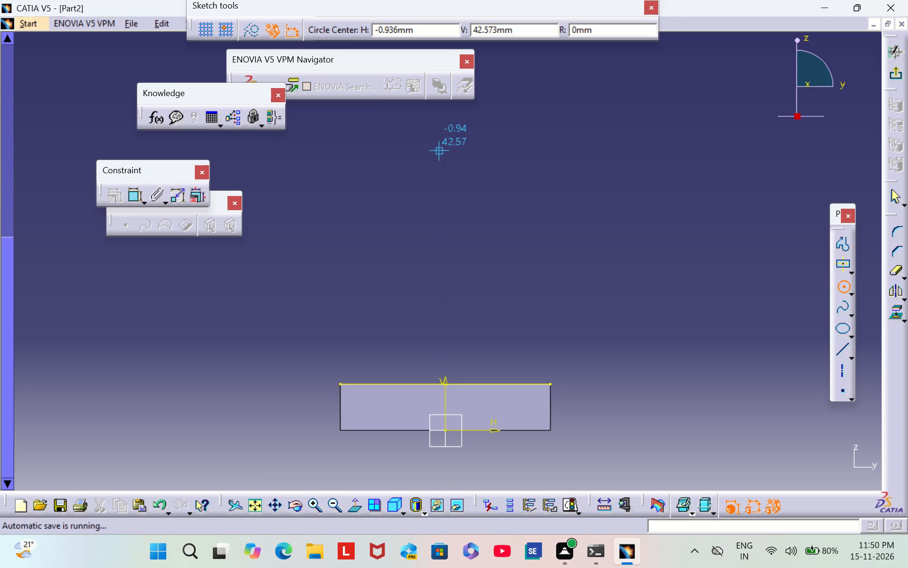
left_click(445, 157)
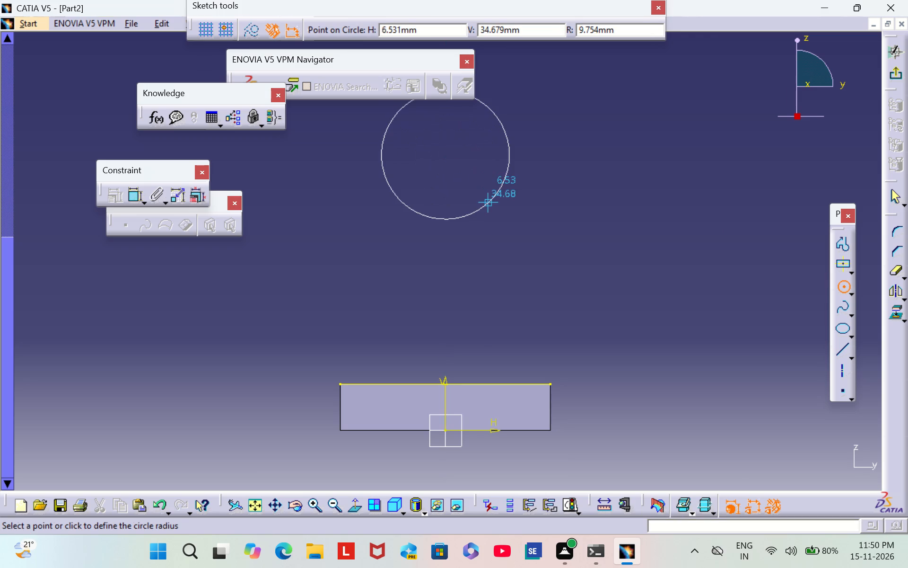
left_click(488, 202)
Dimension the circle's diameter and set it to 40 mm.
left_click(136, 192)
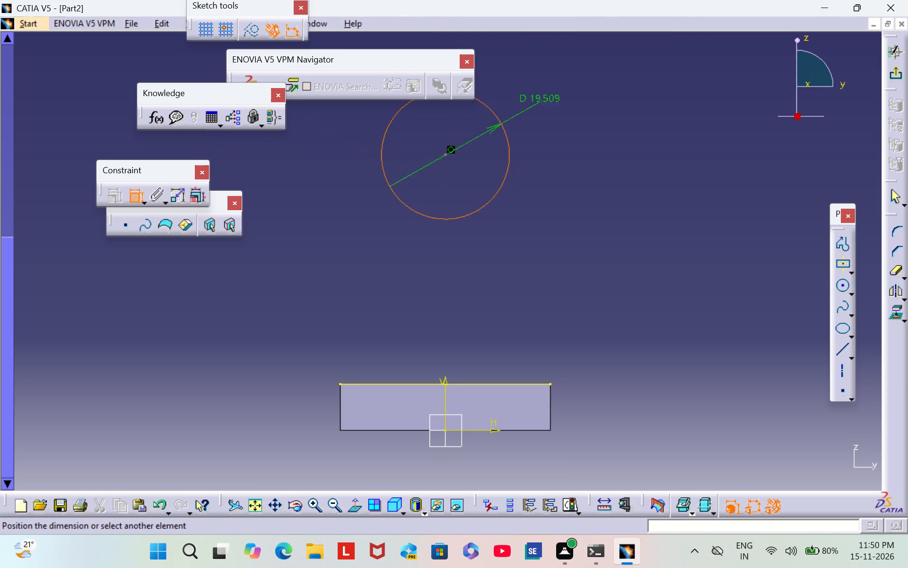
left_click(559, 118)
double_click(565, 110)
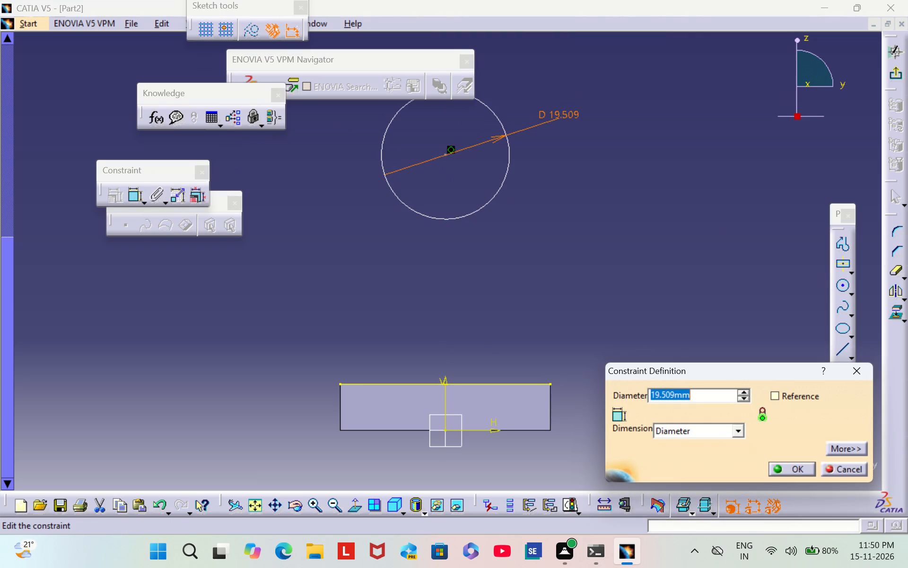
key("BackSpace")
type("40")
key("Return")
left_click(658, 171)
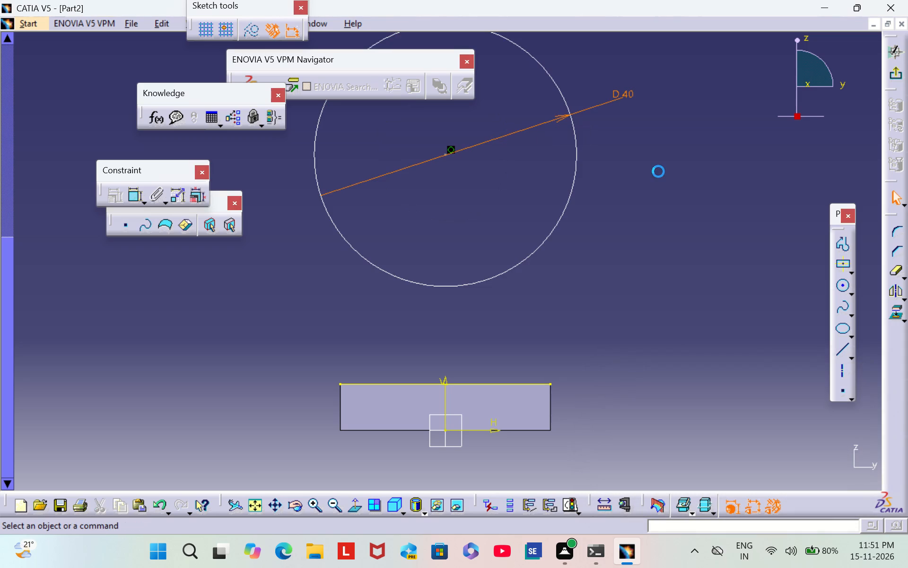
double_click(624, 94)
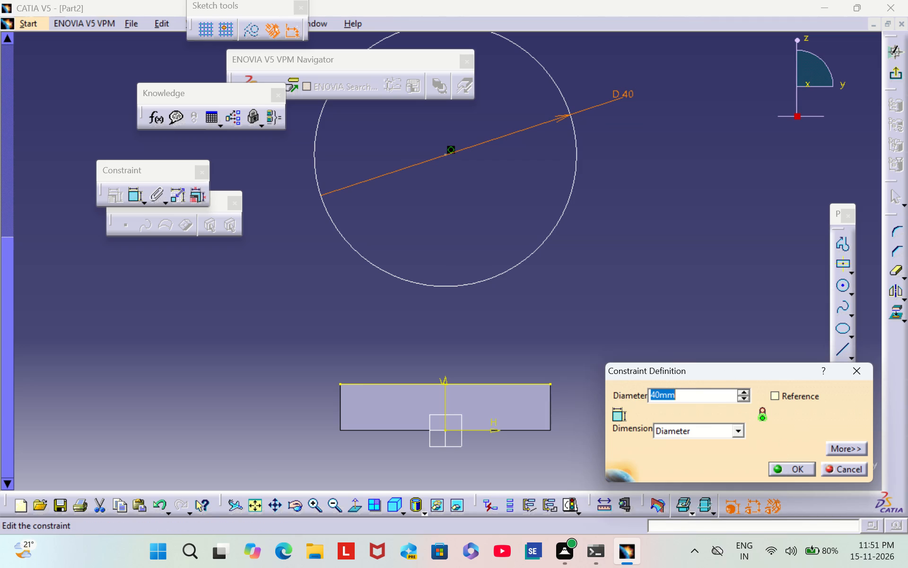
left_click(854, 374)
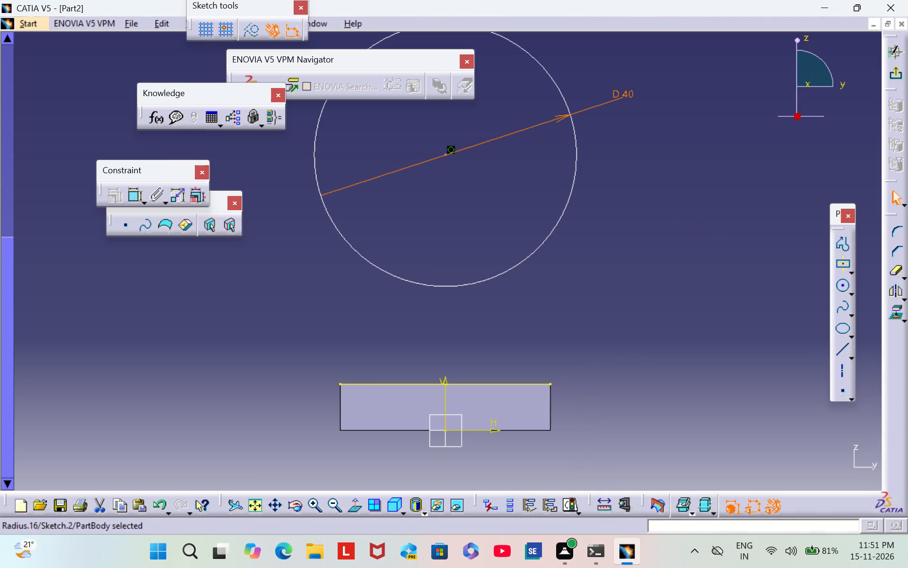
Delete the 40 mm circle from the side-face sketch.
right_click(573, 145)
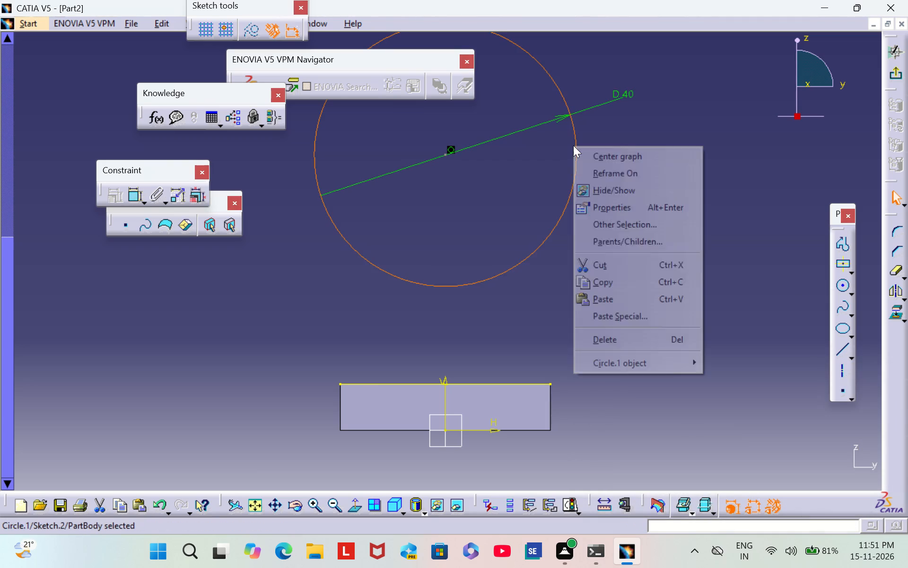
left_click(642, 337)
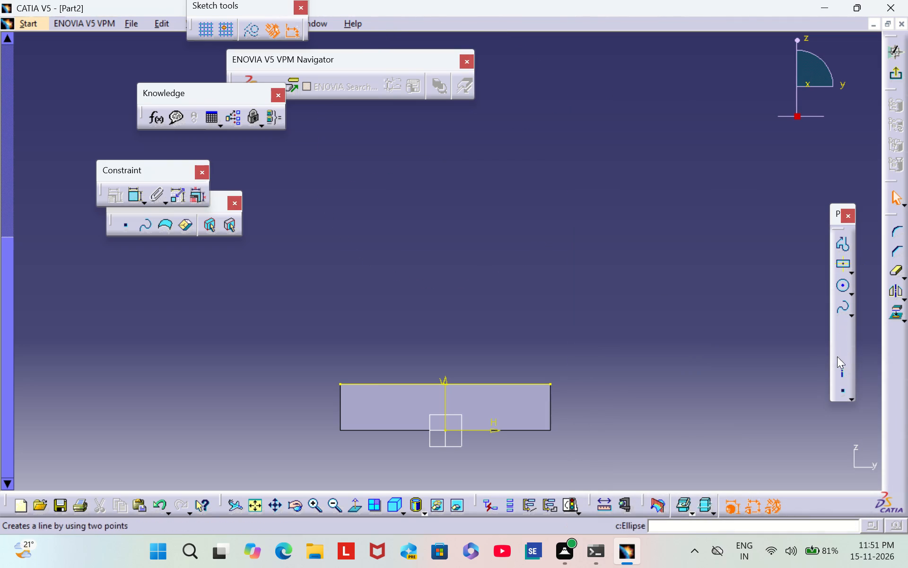
Draw a vertical axis line about 42 mm long upward from the middle of the projected top edge.
left_click(842, 370)
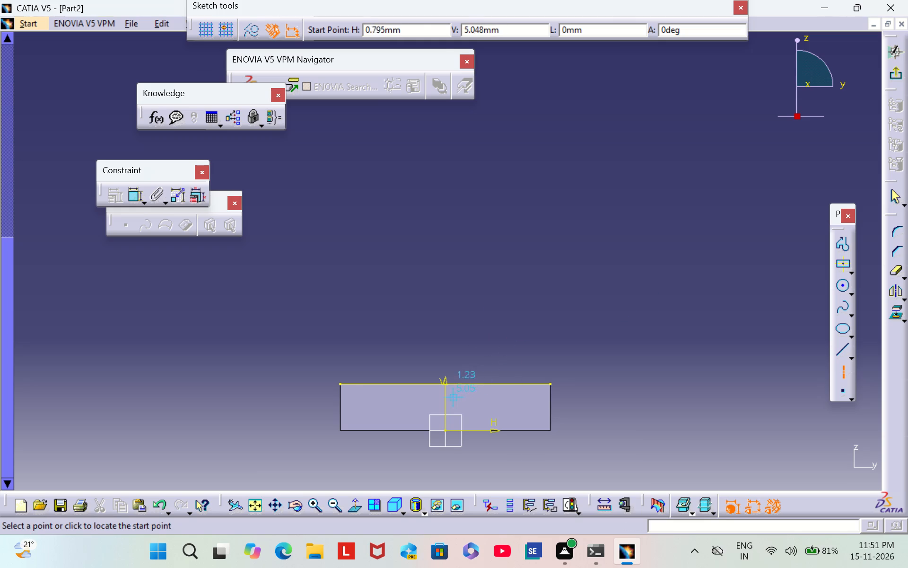
left_click(444, 383)
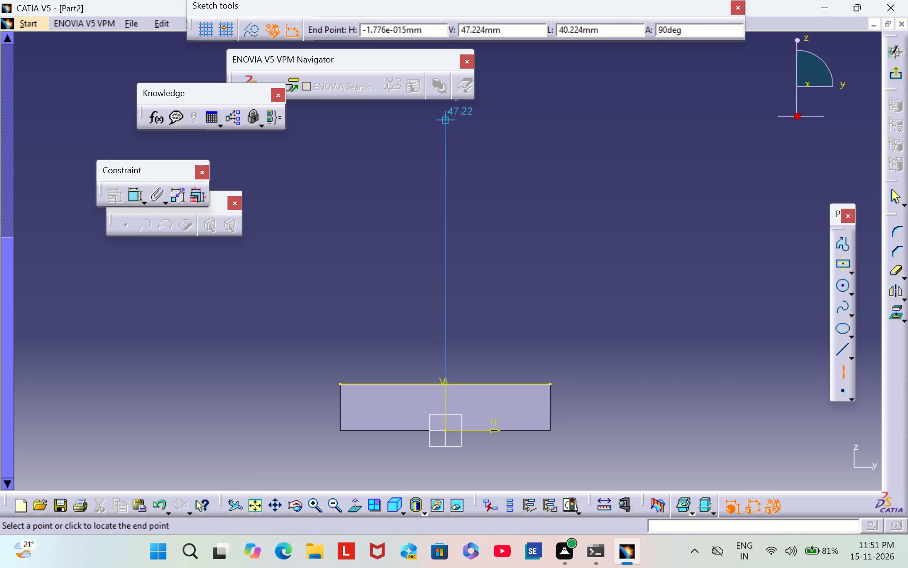
left_click(446, 109)
left_click(487, 204)
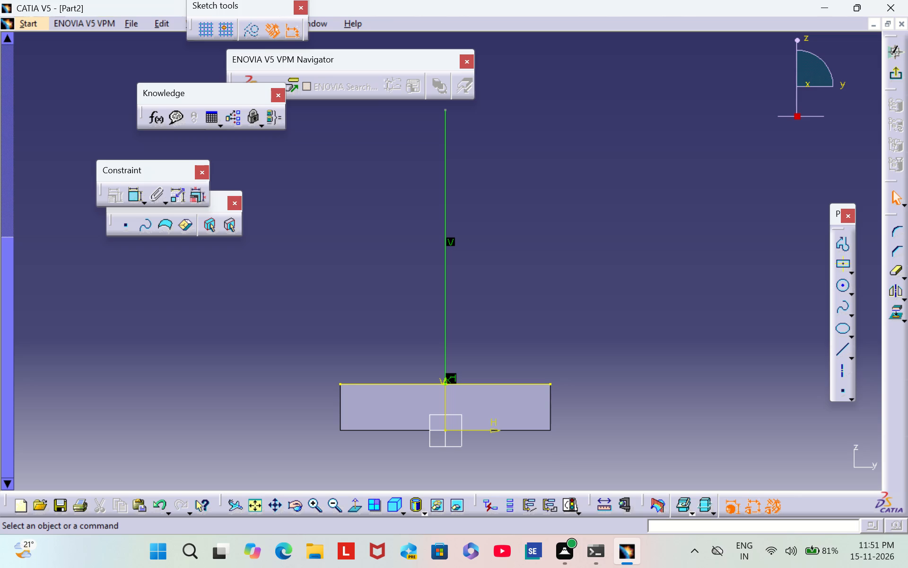
Dimension the vertical axis line's length and set it to 43 mm.
left_click(132, 195)
left_click(445, 293)
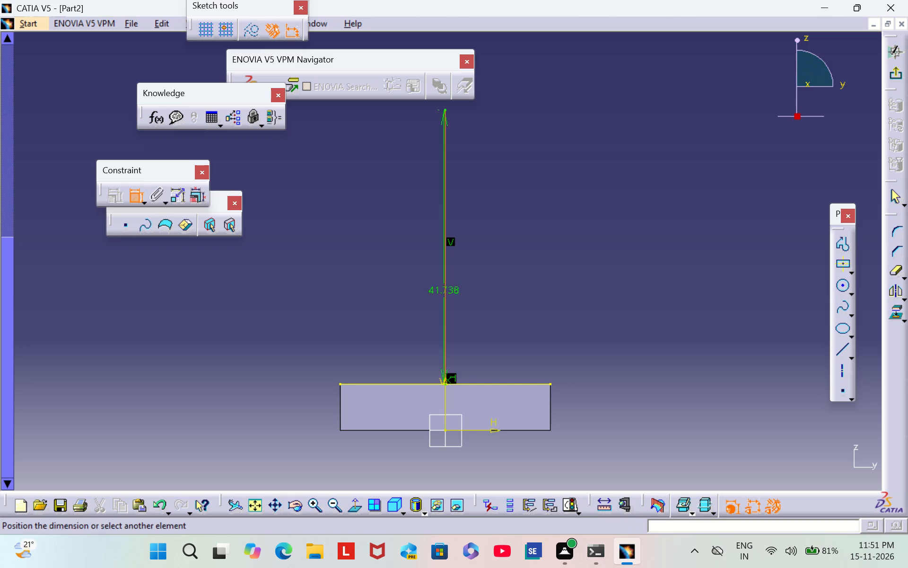
left_click(562, 273)
double_click(565, 269)
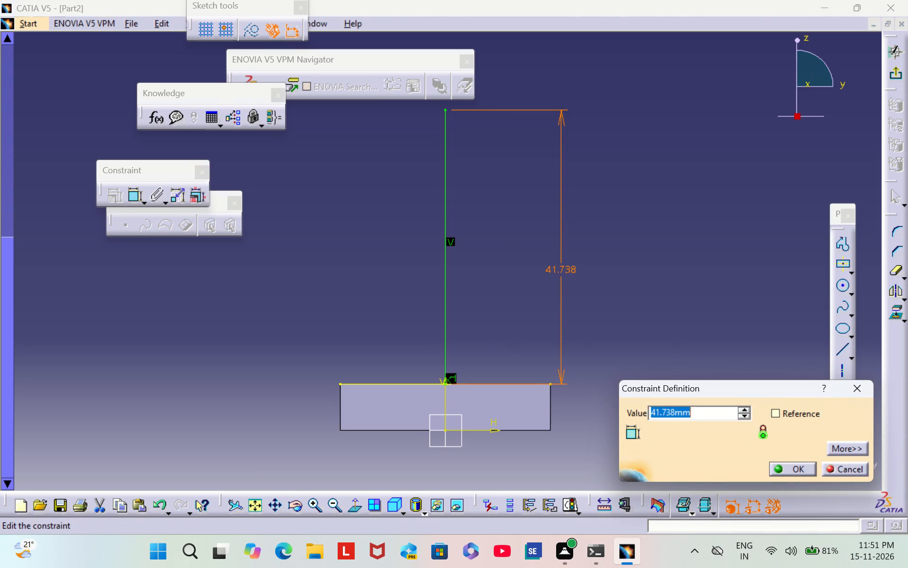
key("BackSpace")
type("43")
key("Return")
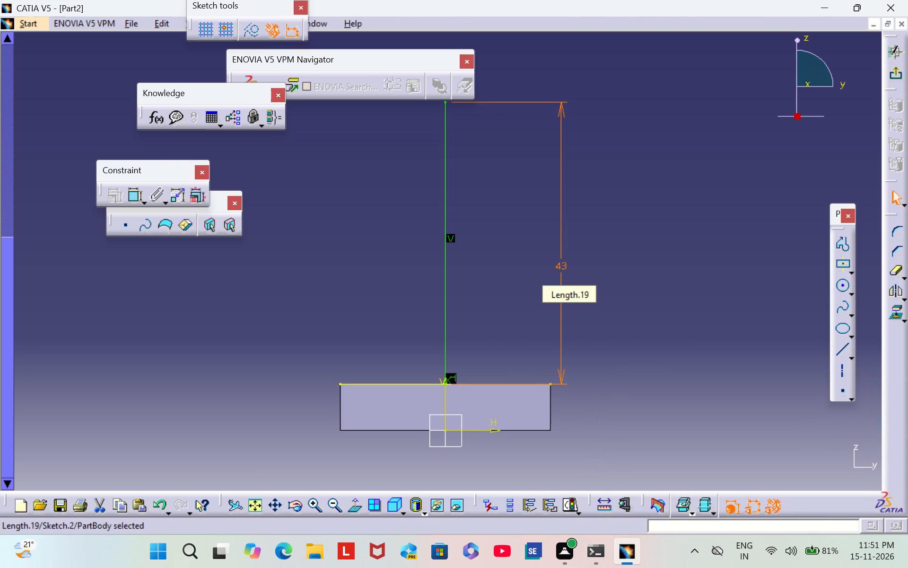
Draw a circle about 16.4 mm in diameter centred on the upper end of the vertical axis line.
left_click(654, 285)
middle_click_drag(647, 238, 643, 325)
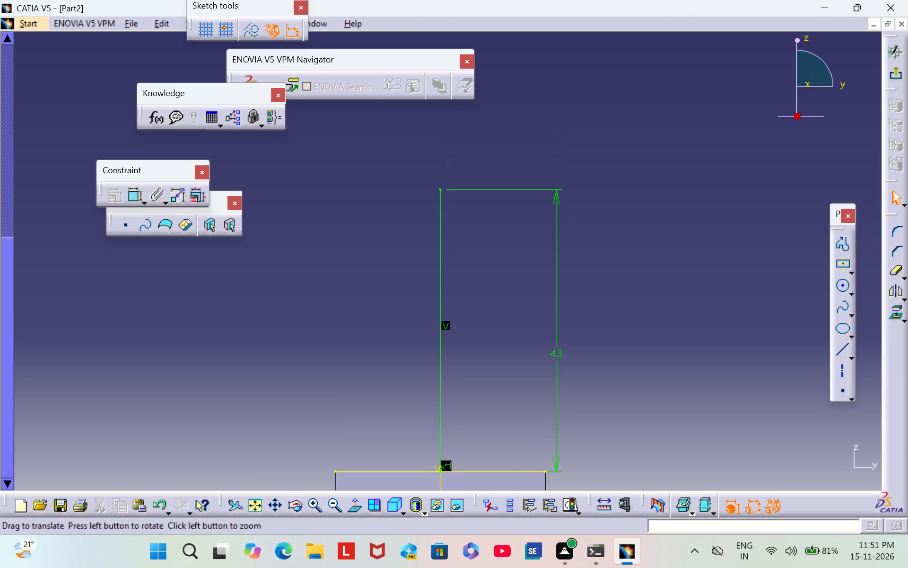
left_click(853, 288)
left_click(749, 370)
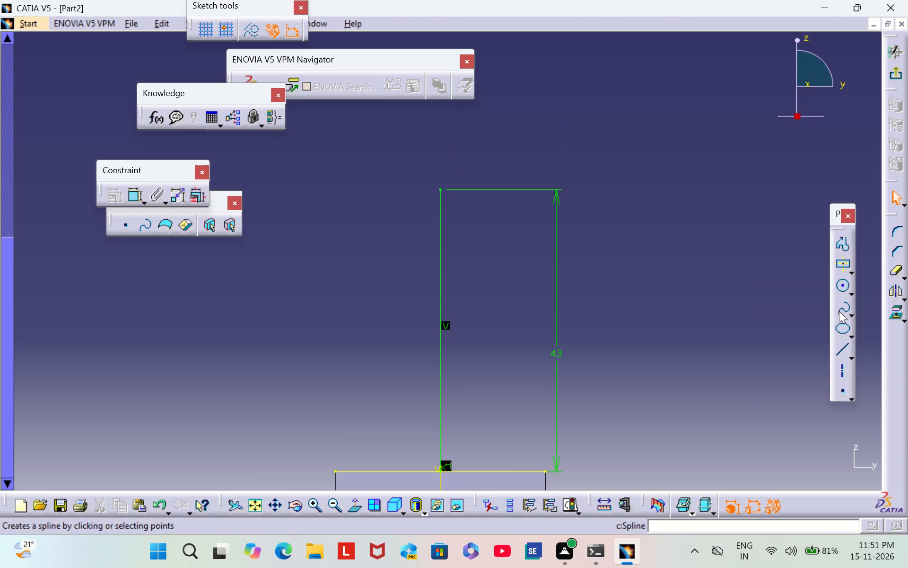
left_click(844, 285)
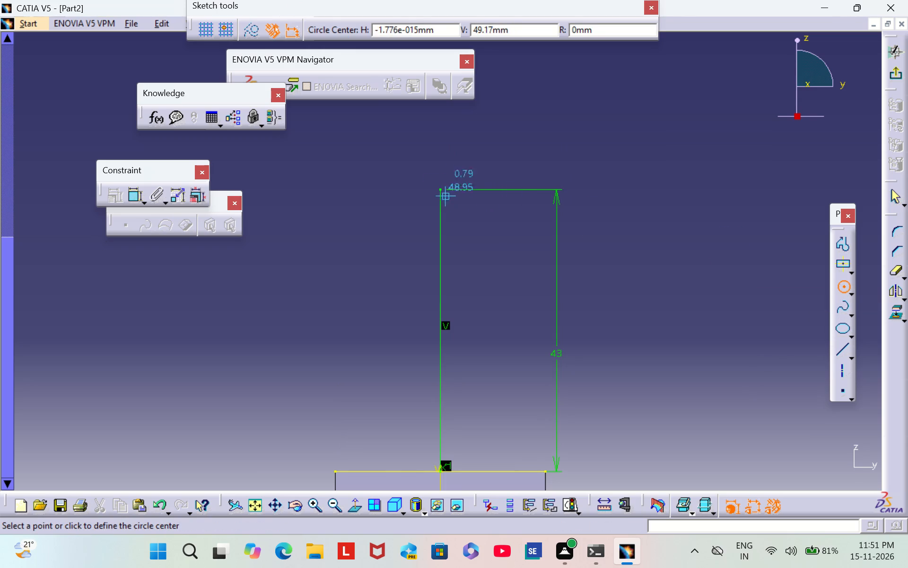
left_click(441, 188)
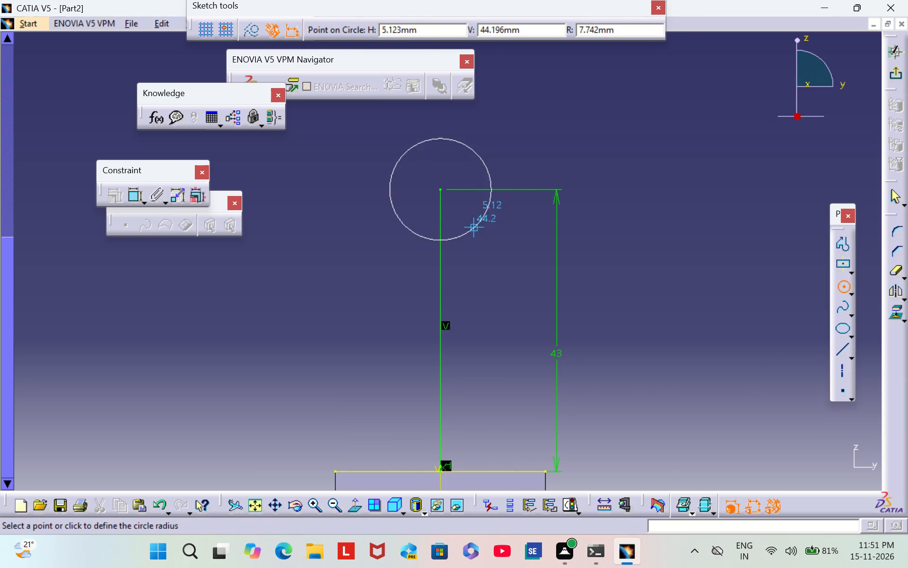
left_click(477, 231)
Dimension the new circle's diameter and set it to 40 mm, keeping the dimension type as Diameter.
left_click(138, 198)
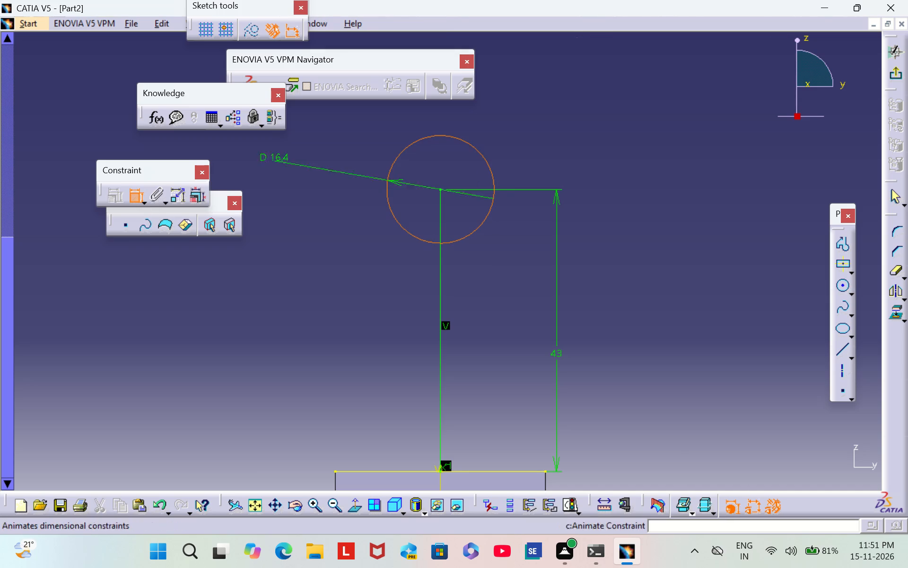
left_click(514, 142)
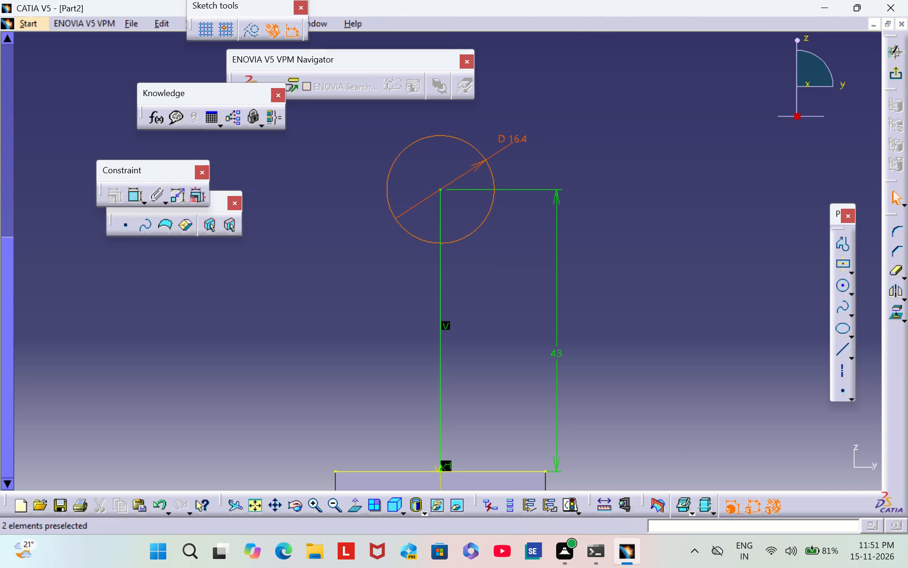
double_click(514, 139)
left_click(703, 428)
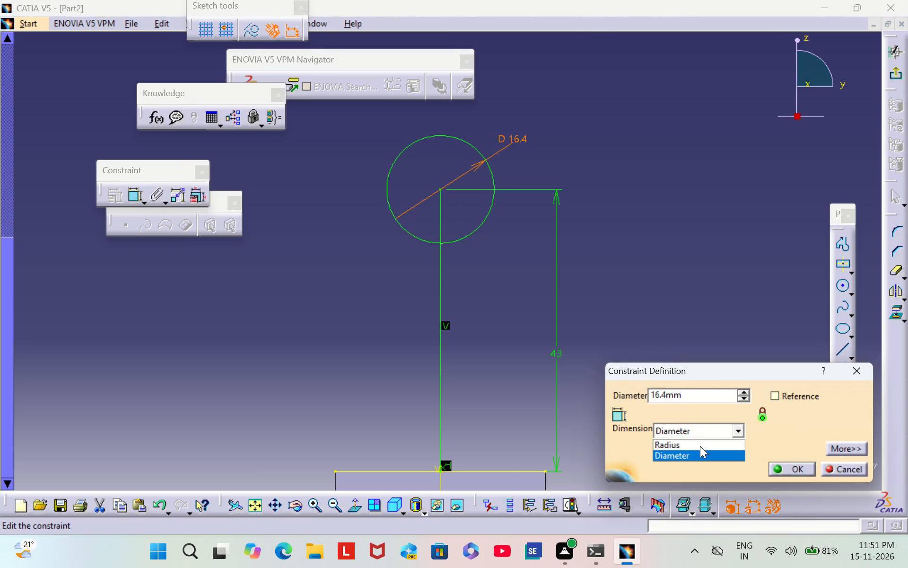
left_click(700, 446)
left_click(691, 431)
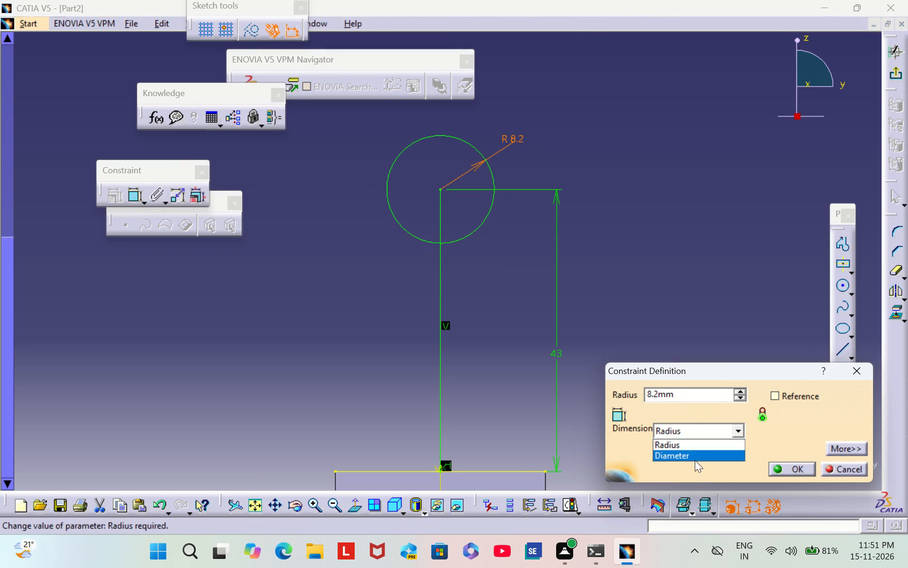
left_click(694, 456)
left_click(685, 395)
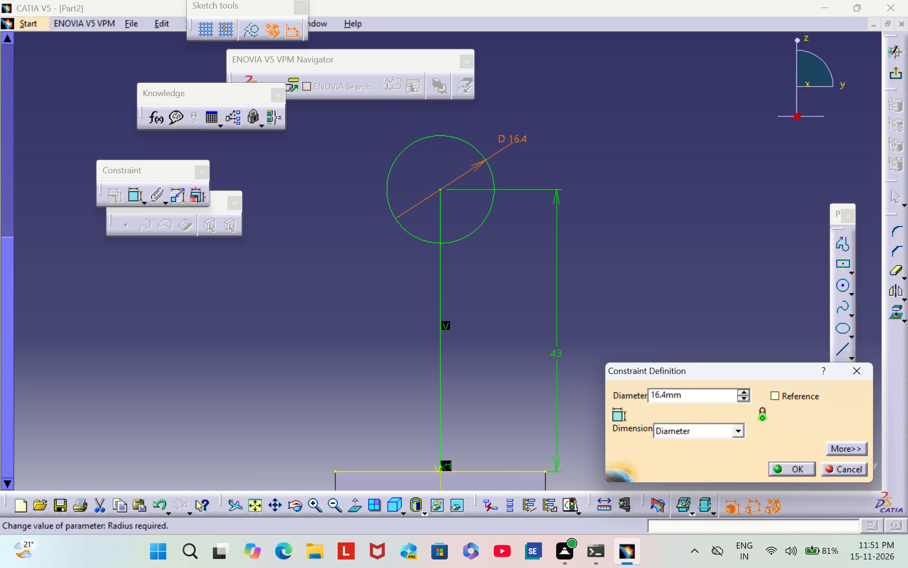
key("BackSpace")
key("BackSpace")
key("BackSpace")
key("BackSpace")
key("BackSpace")
key("BackSpace")
key("BackSpace")
key("BackSpace")
key("BackSpace")
key("BackSpace")
key("BackSpace")
key("BackSpace")
key("BackSpace")
key("BackSpace")
key("BackSpace")
type("40")
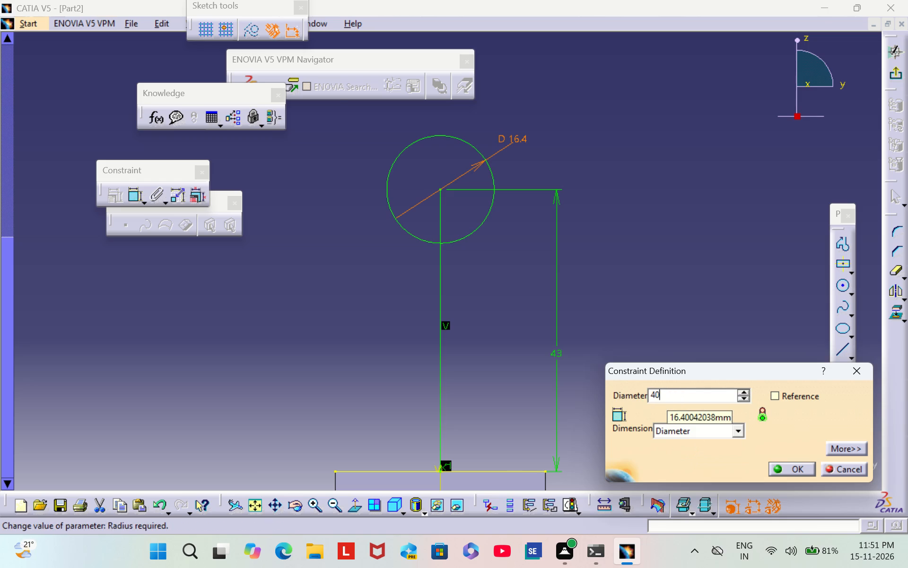
key("Return")
left_click(680, 365)
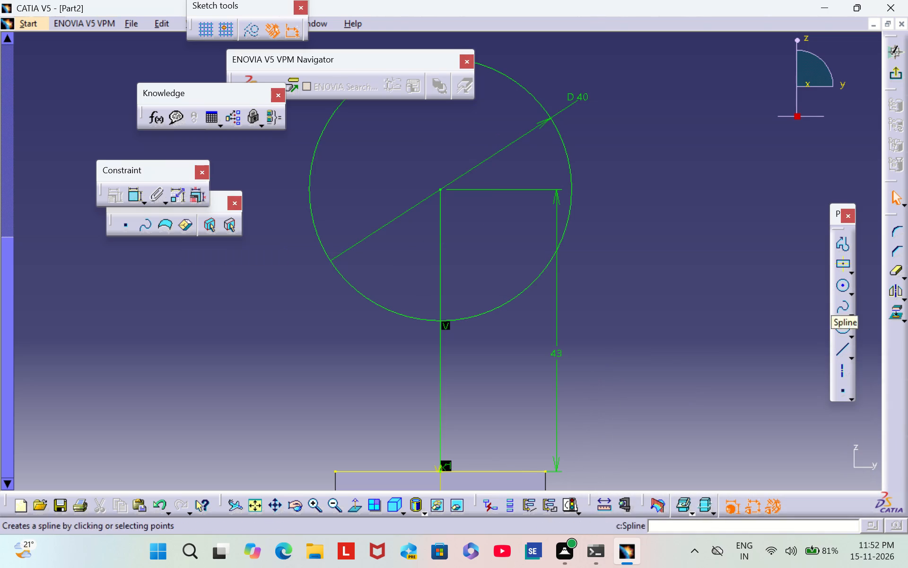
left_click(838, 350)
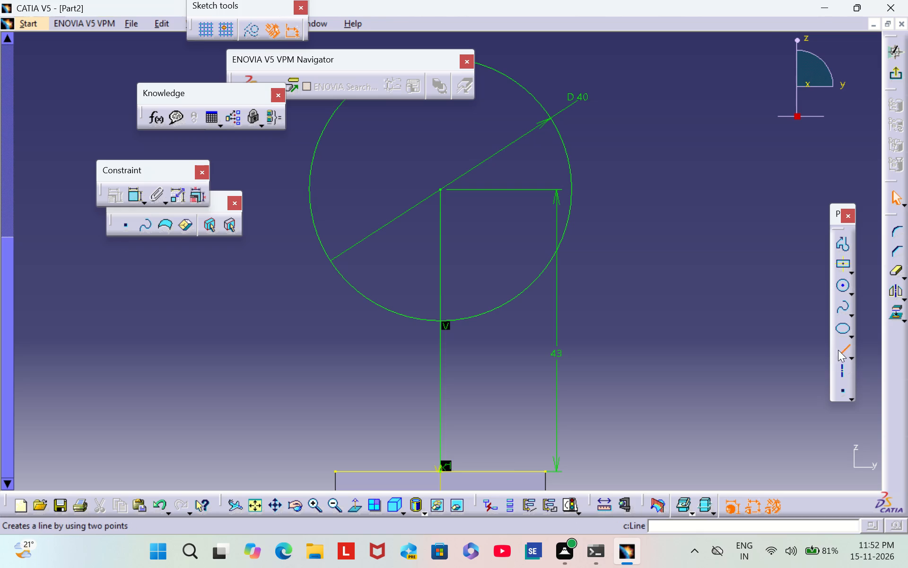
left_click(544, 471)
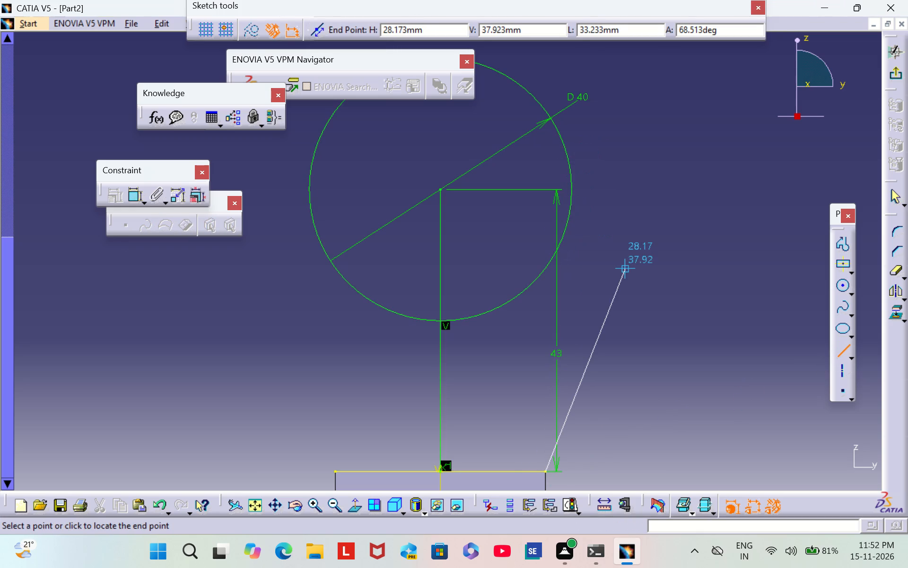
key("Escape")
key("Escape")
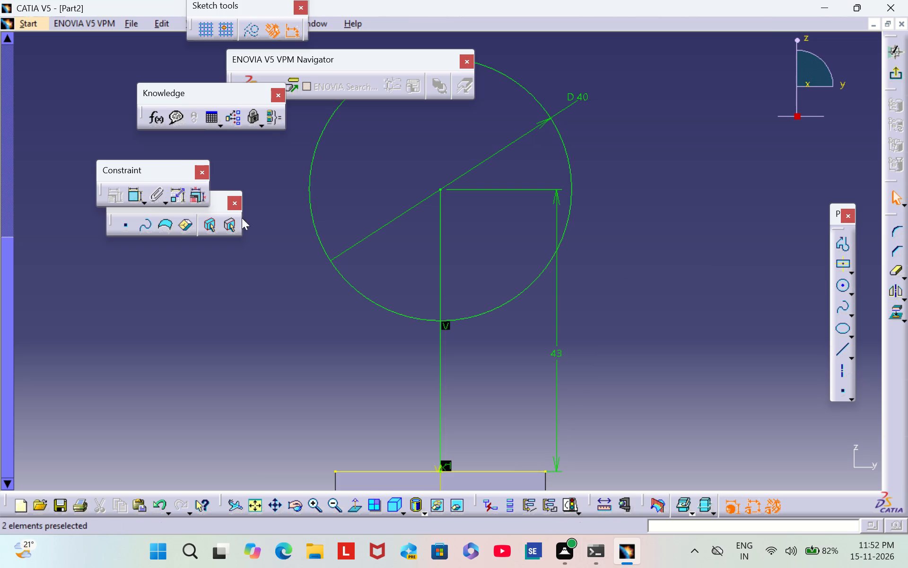
Set the circle's diameter to 30 mm.
double_click(336, 509)
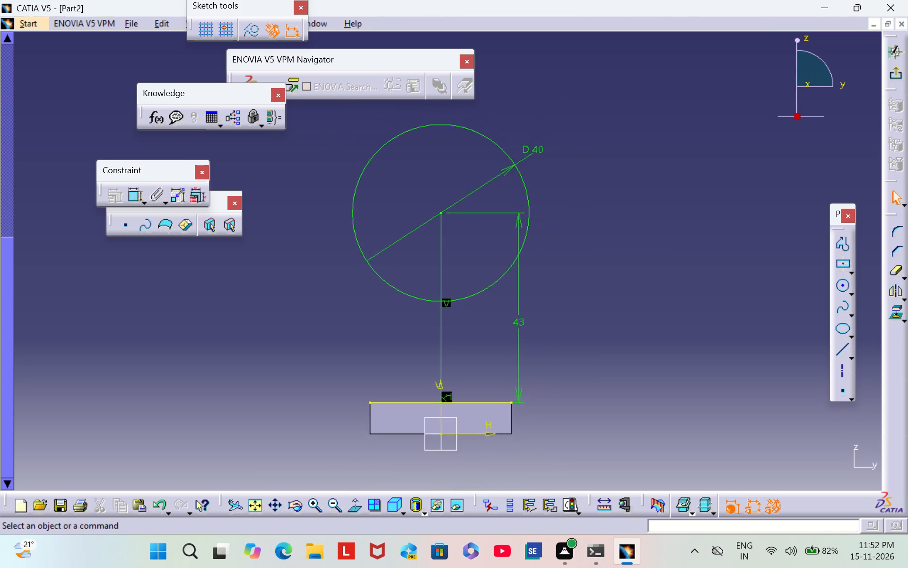
double_click(531, 148)
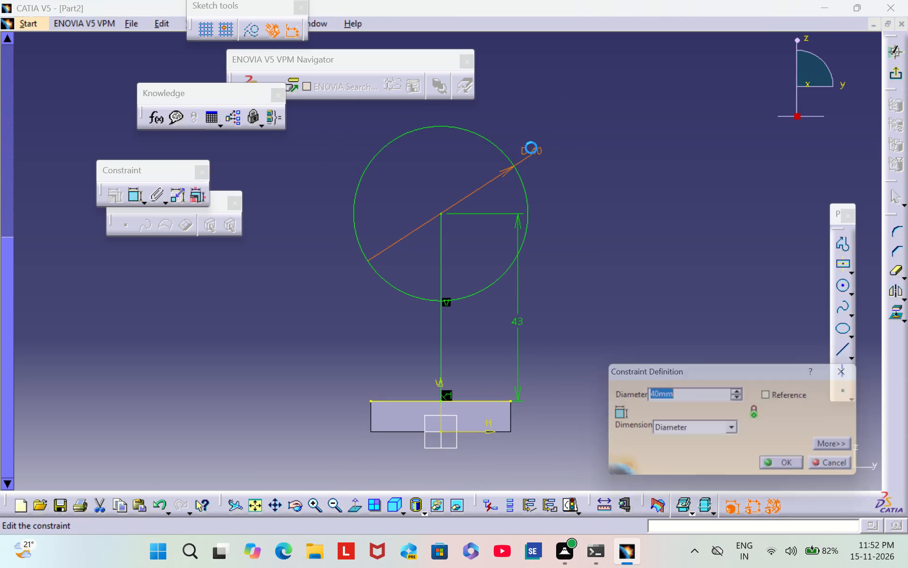
key("BackSpace")
type("30")
key("Return")
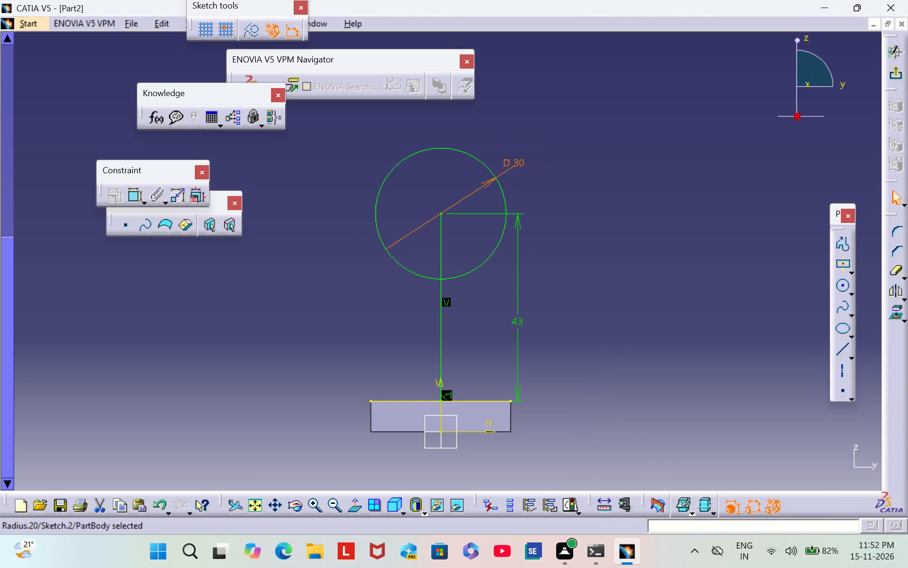
left_click(558, 209)
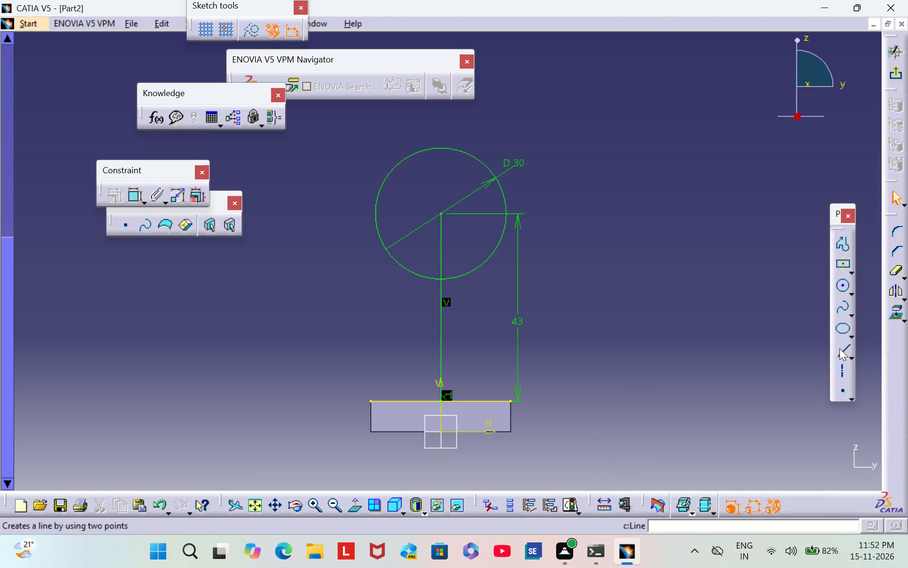
Draw a vertical line about 50 mm long upward from the right end of the base's projected top edge.
left_click(839, 348)
left_click(510, 400)
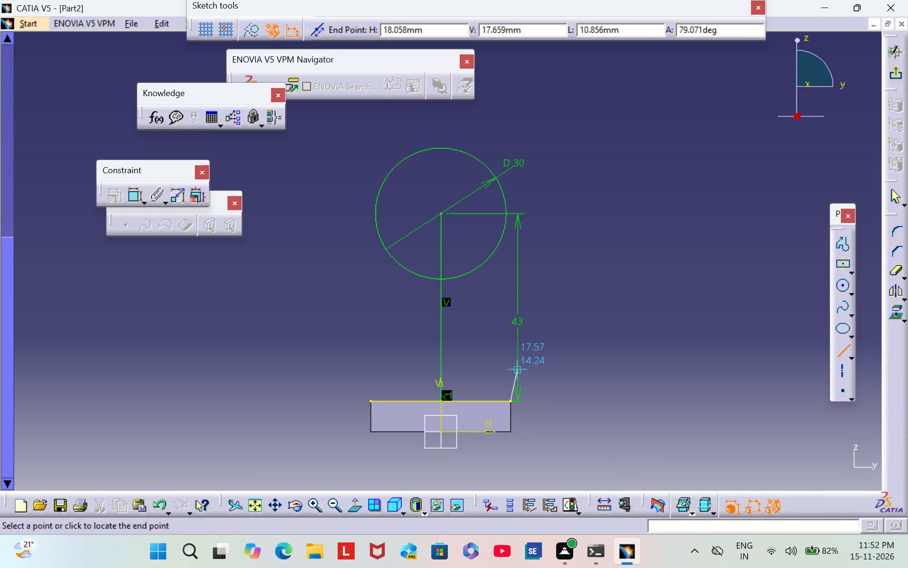
left_click(513, 184)
left_click(587, 180)
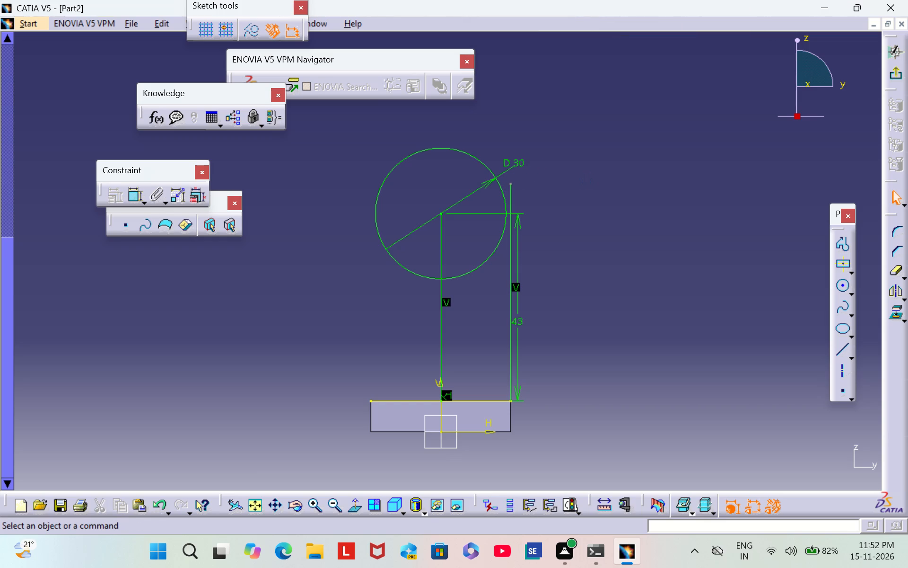
Draw a matching vertical line about 50 mm long upward from the left end of the base's projected top edge.
scroll(630, 388, "down", 1)
middle_click_drag(631, 387, 676, 336)
left_click(839, 349)
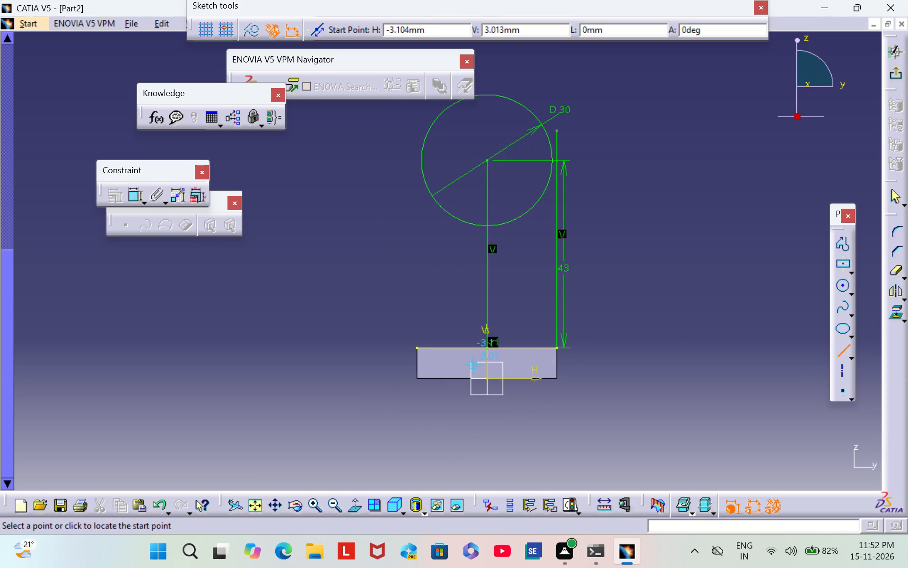
left_click(416, 347)
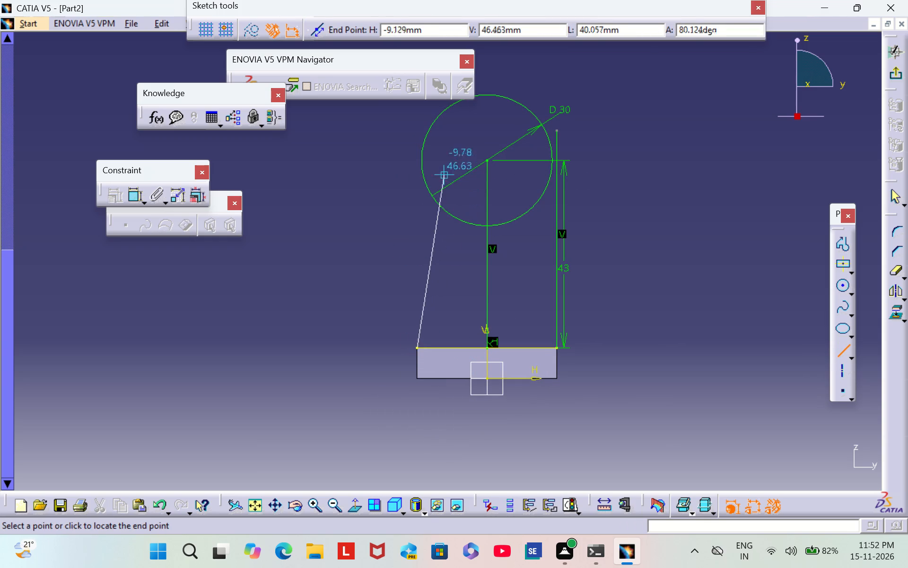
left_click(414, 131)
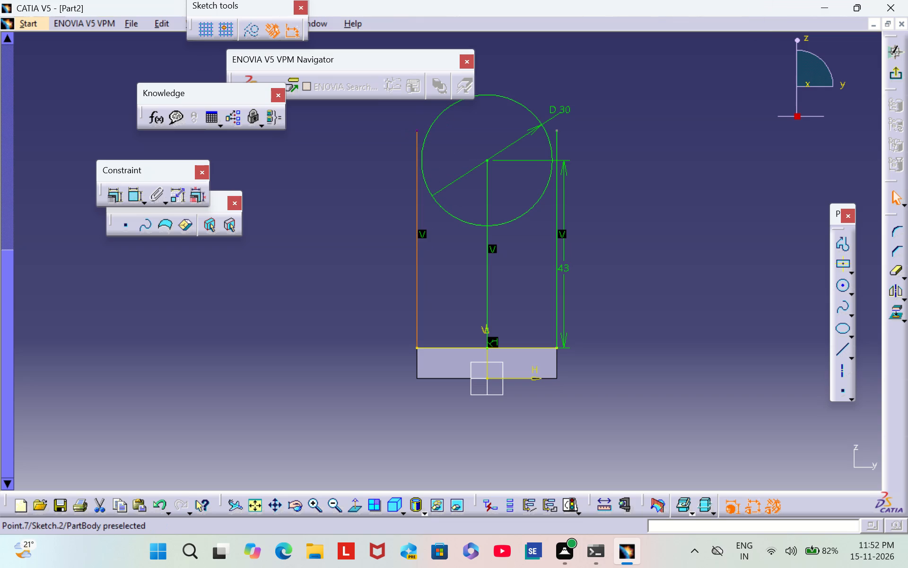
left_click(695, 145)
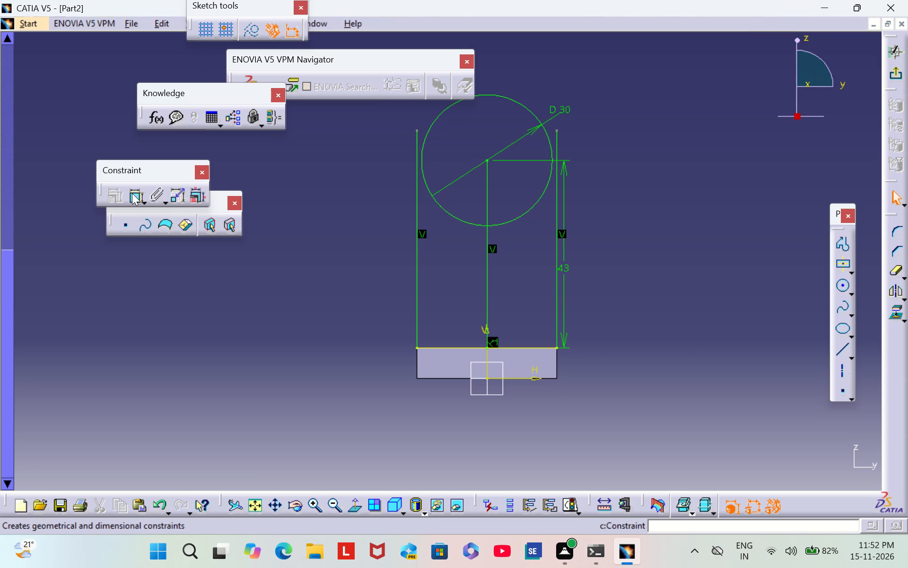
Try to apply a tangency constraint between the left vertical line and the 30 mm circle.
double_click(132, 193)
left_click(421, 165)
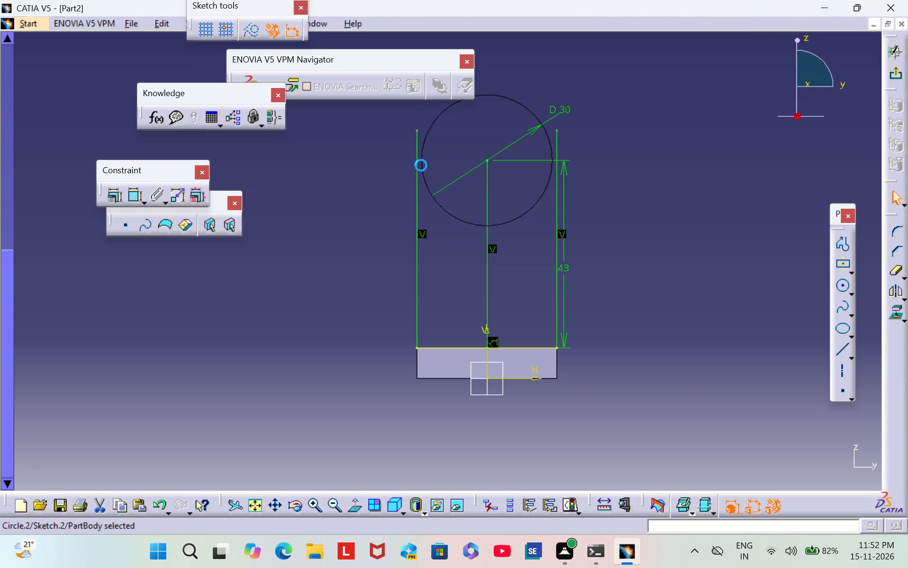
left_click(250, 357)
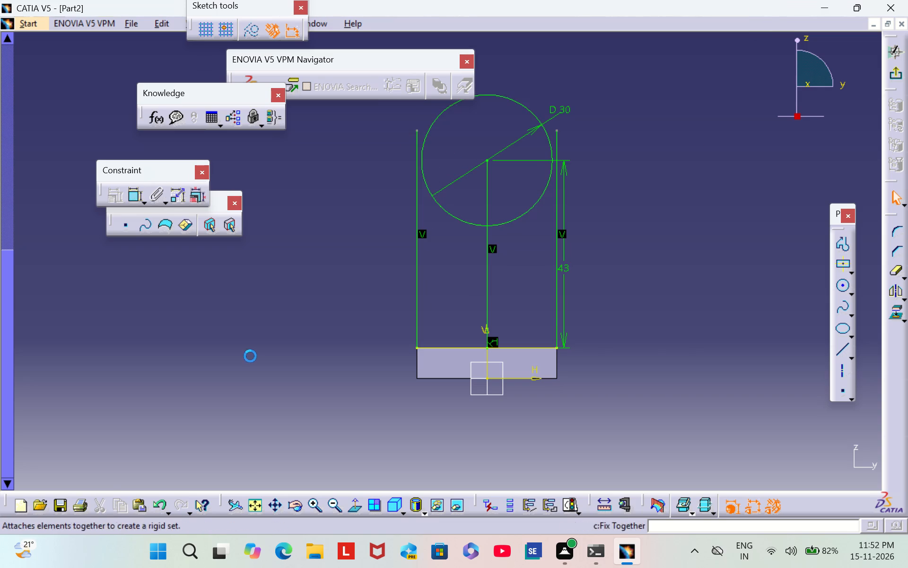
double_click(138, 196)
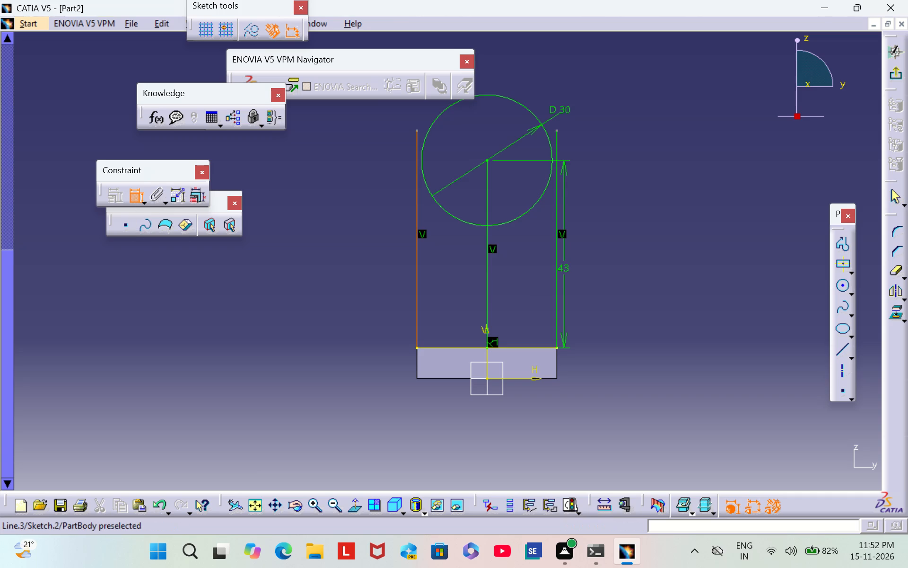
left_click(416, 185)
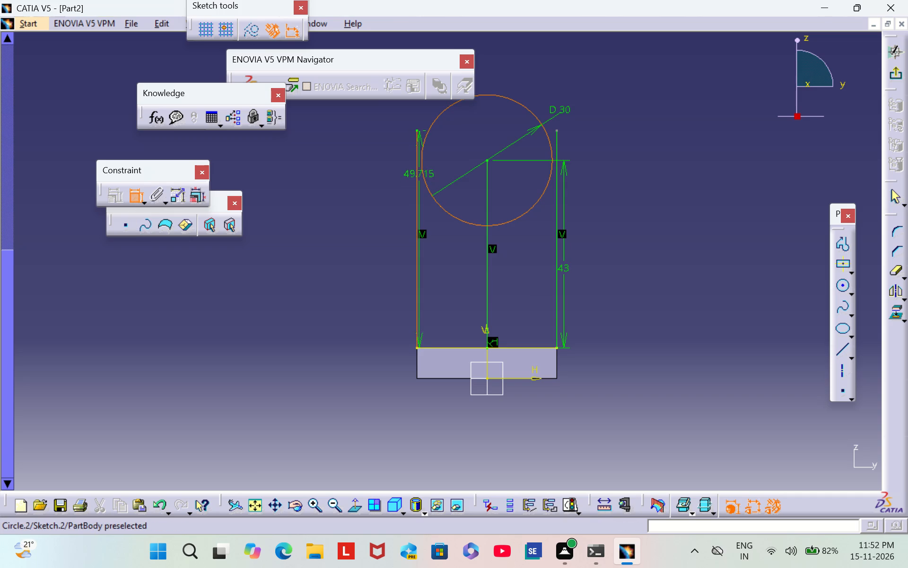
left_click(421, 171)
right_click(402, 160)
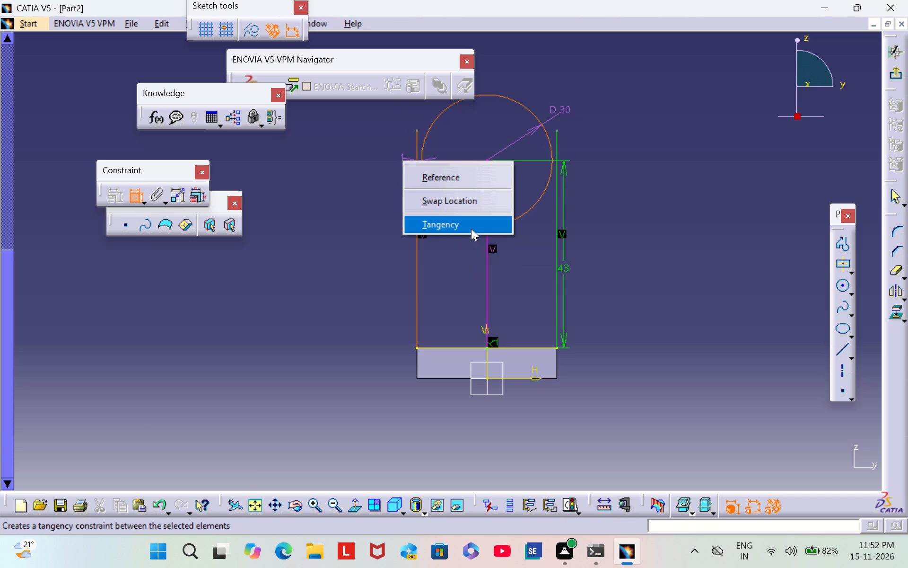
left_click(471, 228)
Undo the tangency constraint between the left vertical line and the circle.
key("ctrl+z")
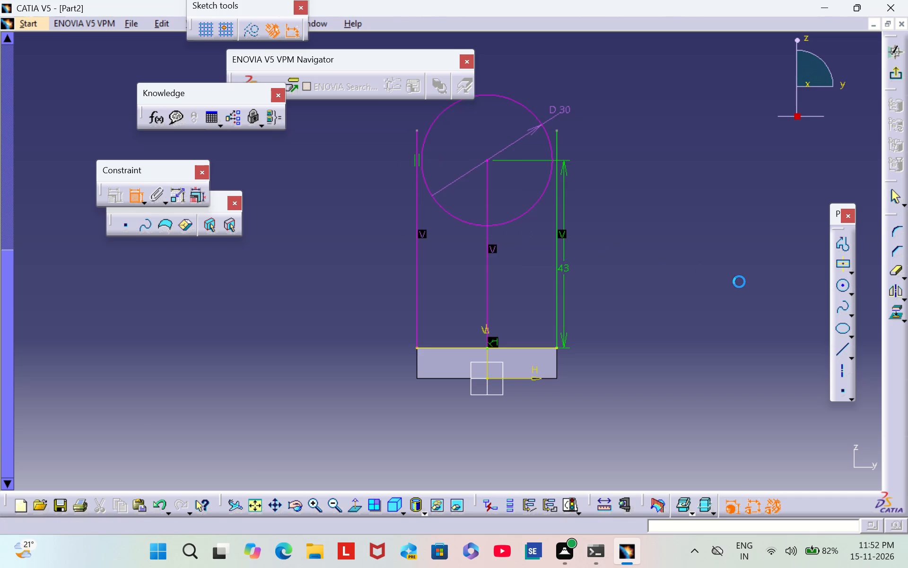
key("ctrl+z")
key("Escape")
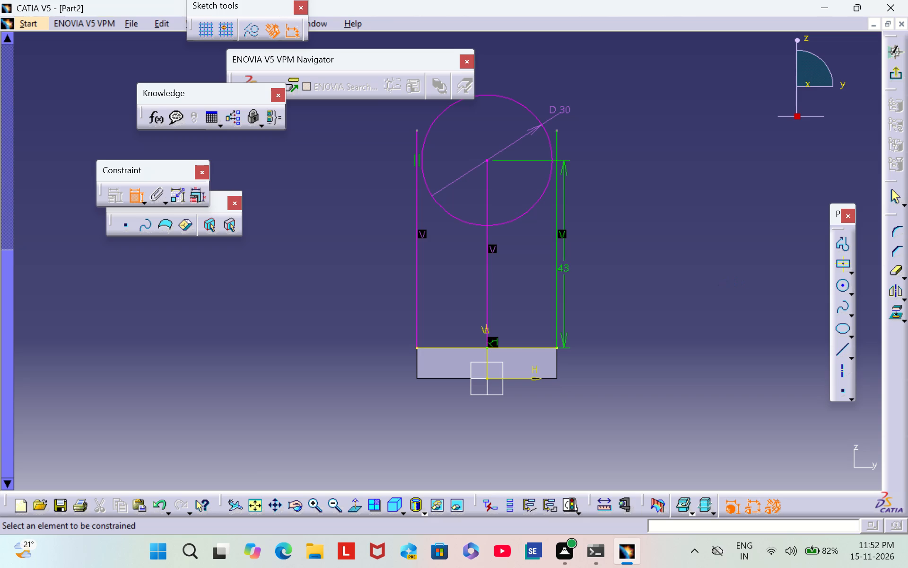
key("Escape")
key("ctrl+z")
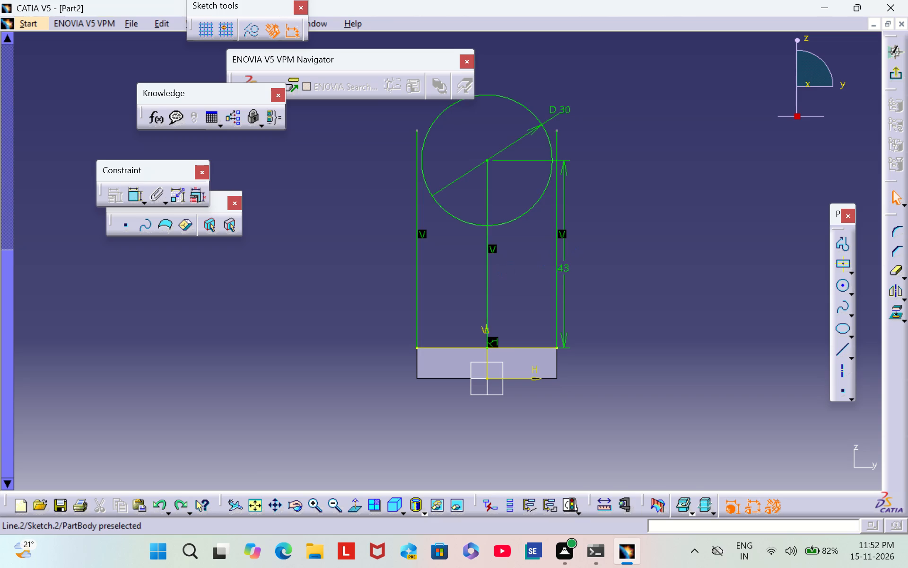
Delete the 43 mm length dimension of the vertical axis line.
right_click(564, 269)
left_click(657, 465)
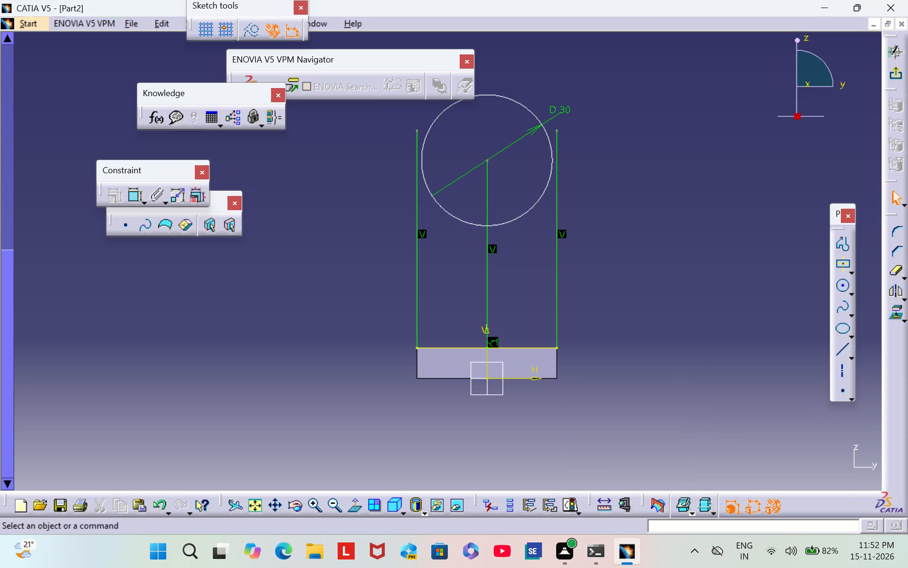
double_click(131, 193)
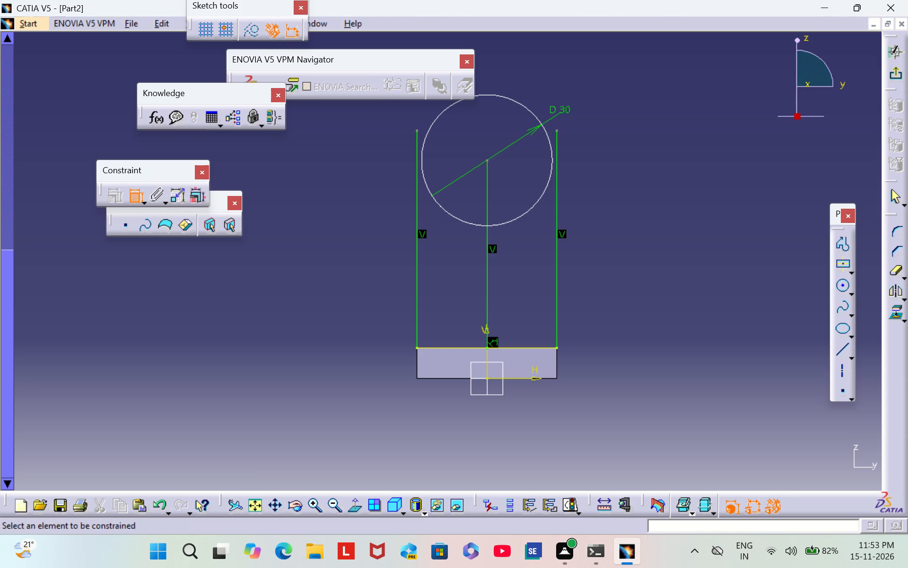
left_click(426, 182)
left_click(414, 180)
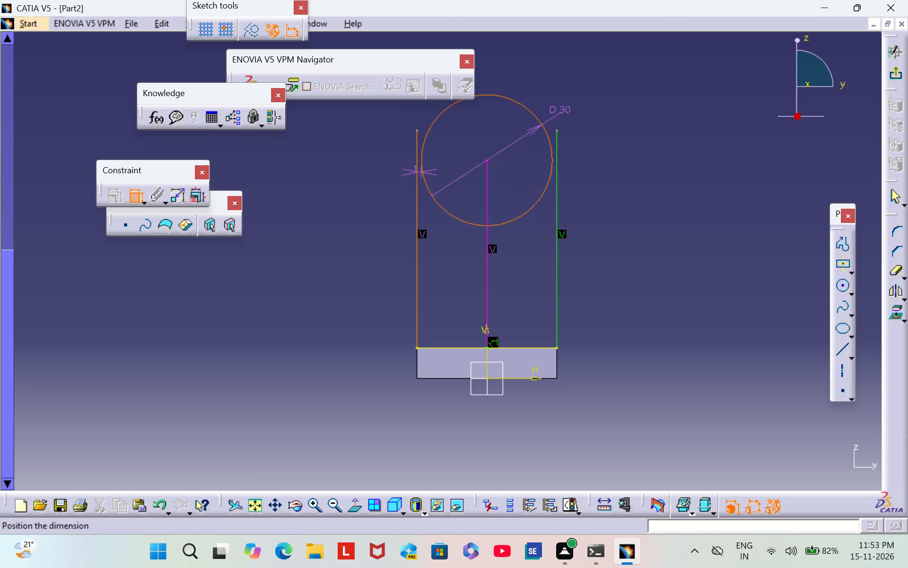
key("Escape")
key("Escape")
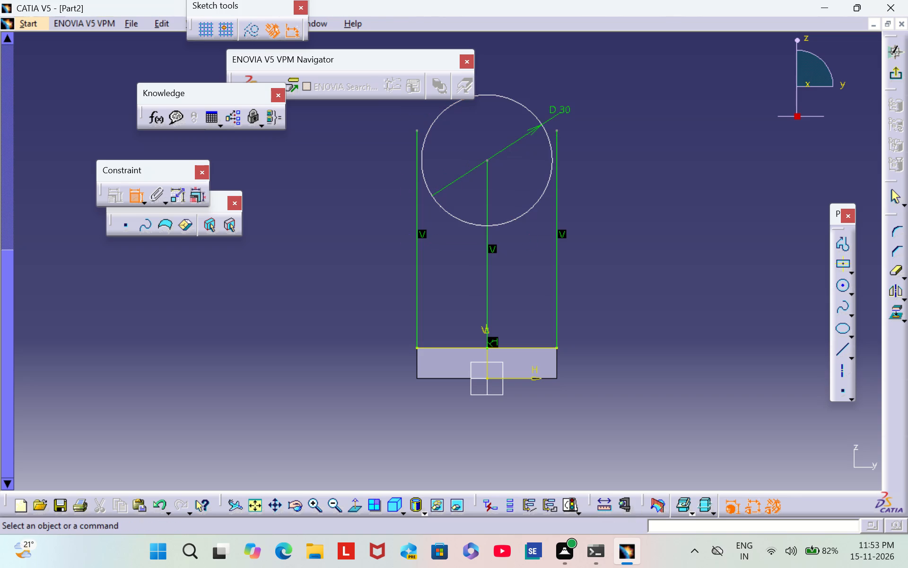
Delete the vertical axis line between the circle's center and the base's top edge.
right_click(487, 266)
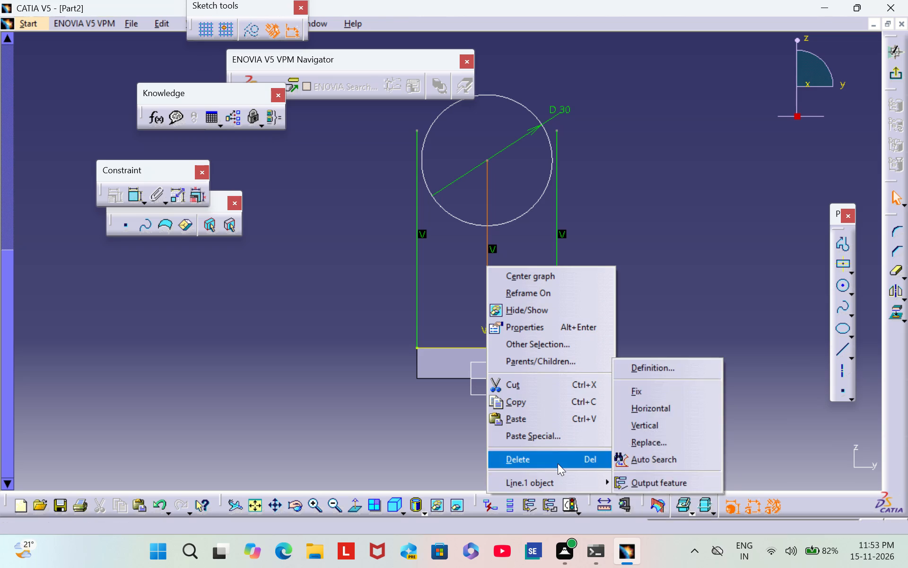
left_click(557, 461)
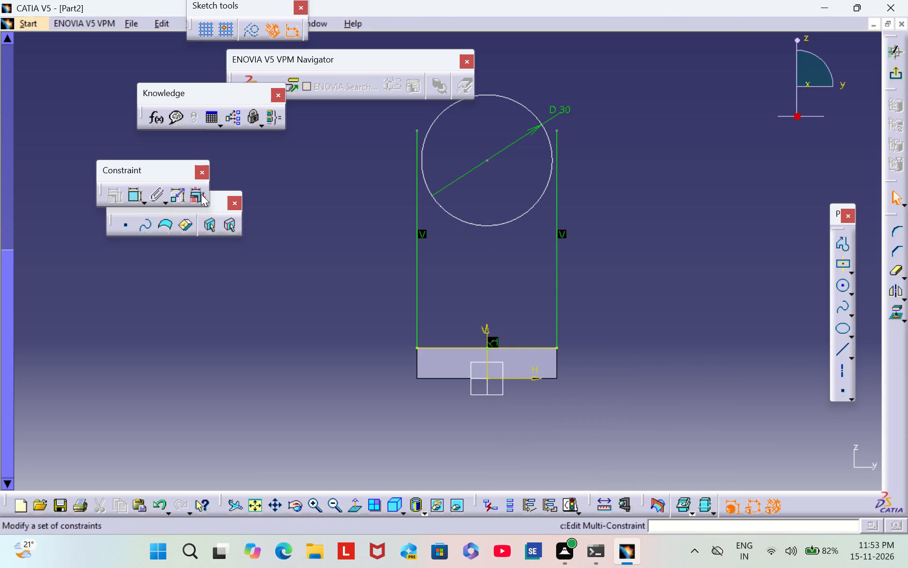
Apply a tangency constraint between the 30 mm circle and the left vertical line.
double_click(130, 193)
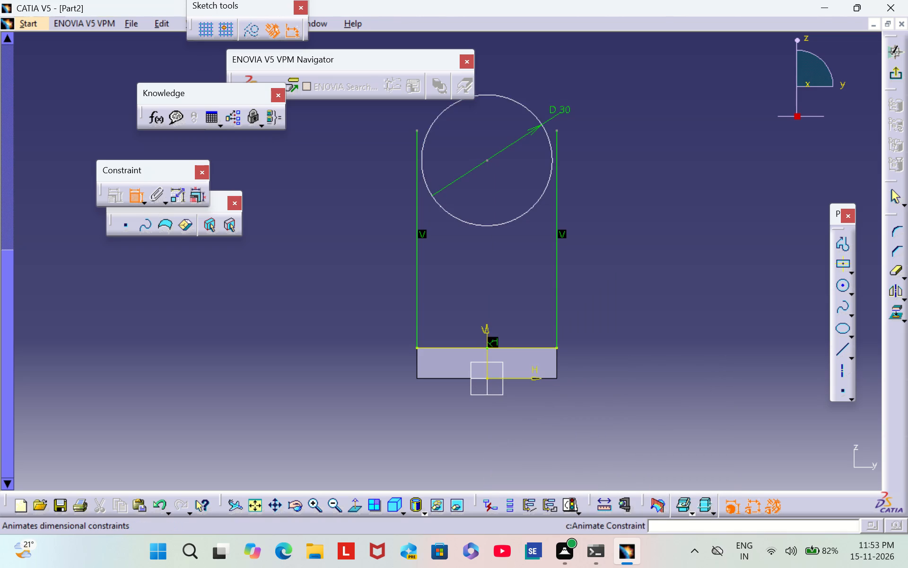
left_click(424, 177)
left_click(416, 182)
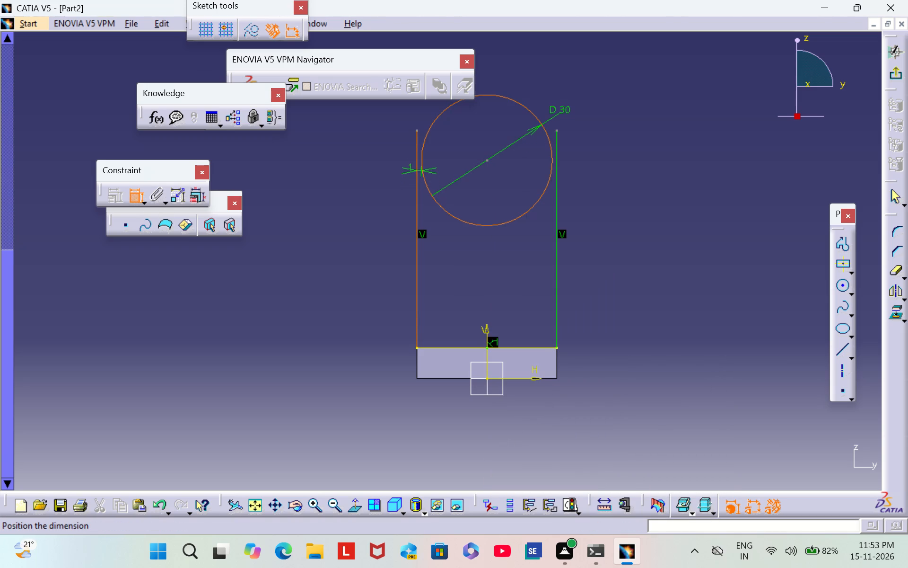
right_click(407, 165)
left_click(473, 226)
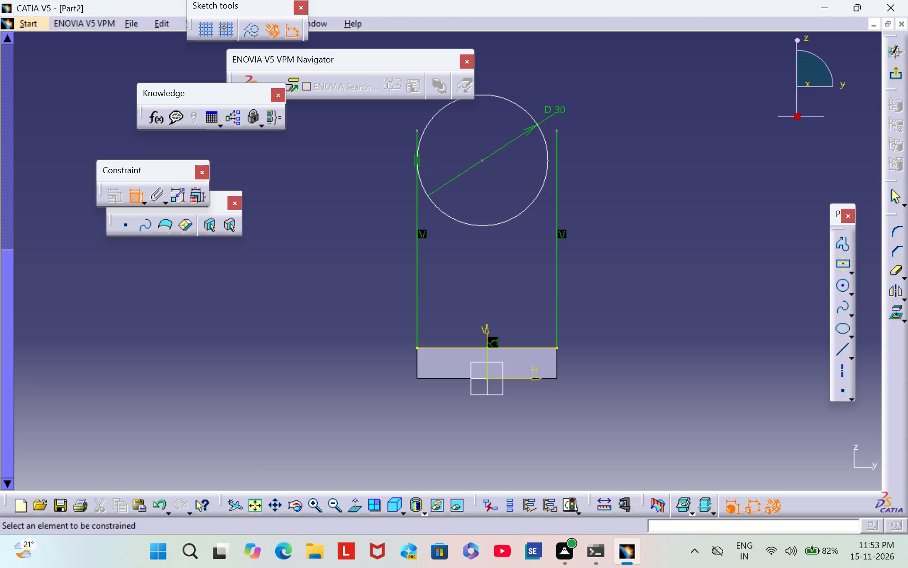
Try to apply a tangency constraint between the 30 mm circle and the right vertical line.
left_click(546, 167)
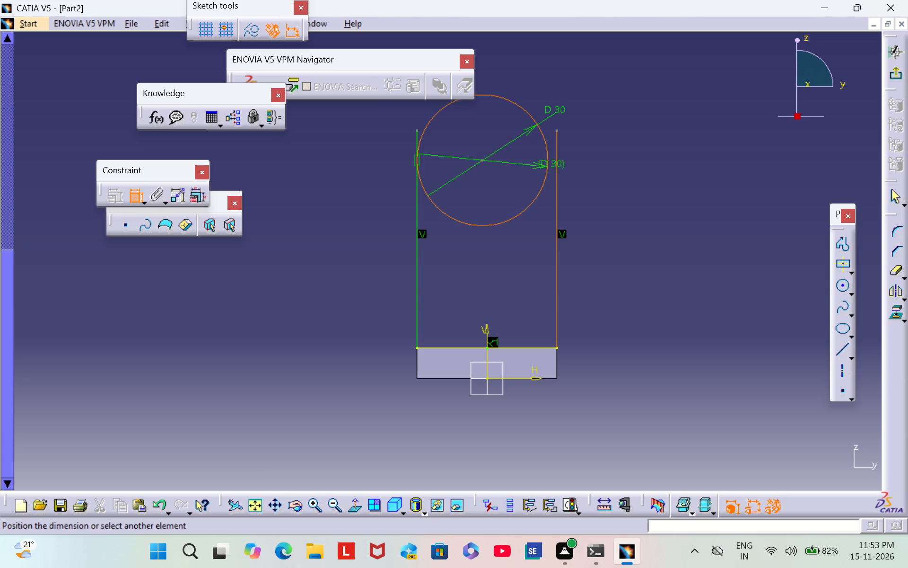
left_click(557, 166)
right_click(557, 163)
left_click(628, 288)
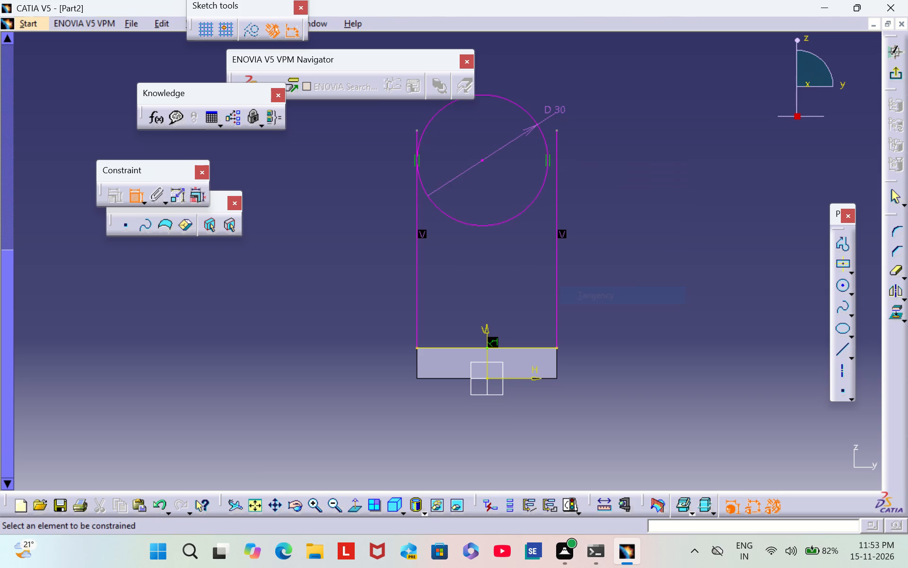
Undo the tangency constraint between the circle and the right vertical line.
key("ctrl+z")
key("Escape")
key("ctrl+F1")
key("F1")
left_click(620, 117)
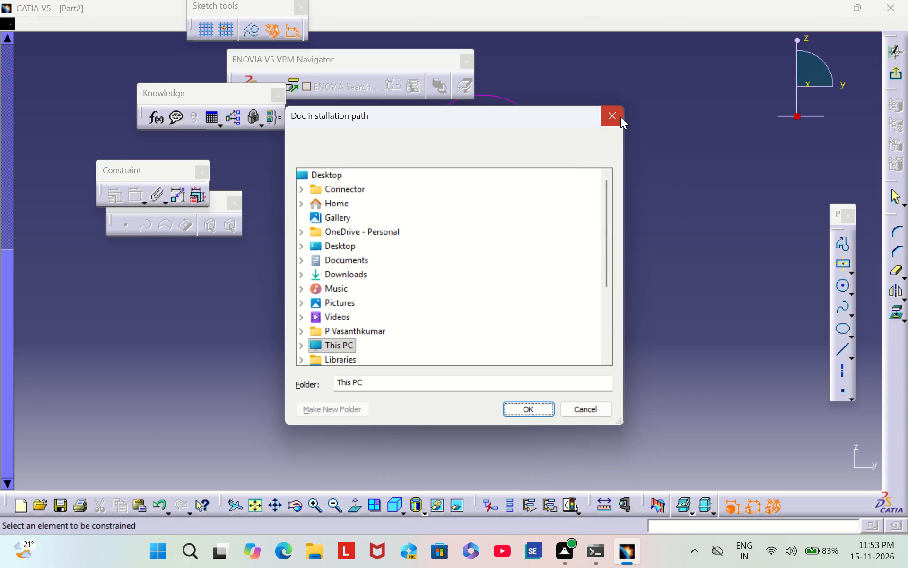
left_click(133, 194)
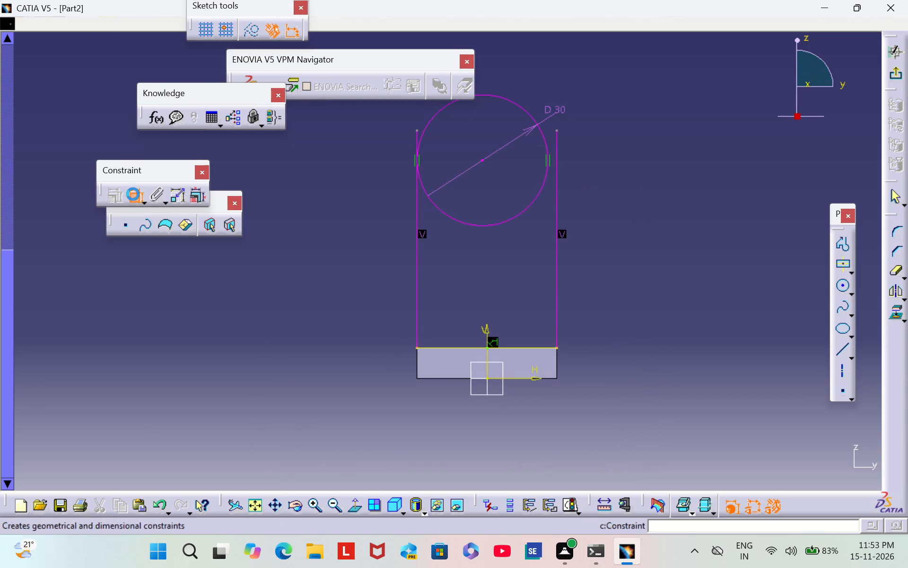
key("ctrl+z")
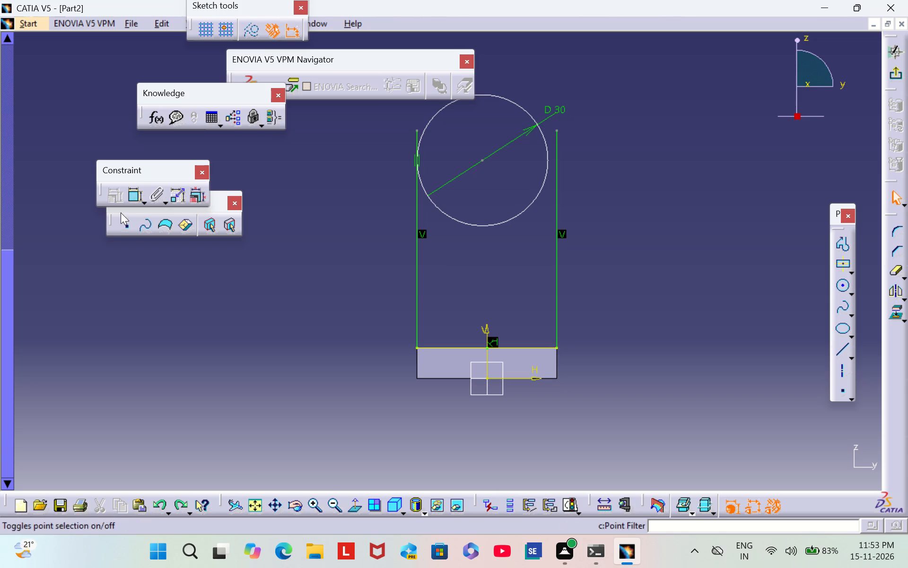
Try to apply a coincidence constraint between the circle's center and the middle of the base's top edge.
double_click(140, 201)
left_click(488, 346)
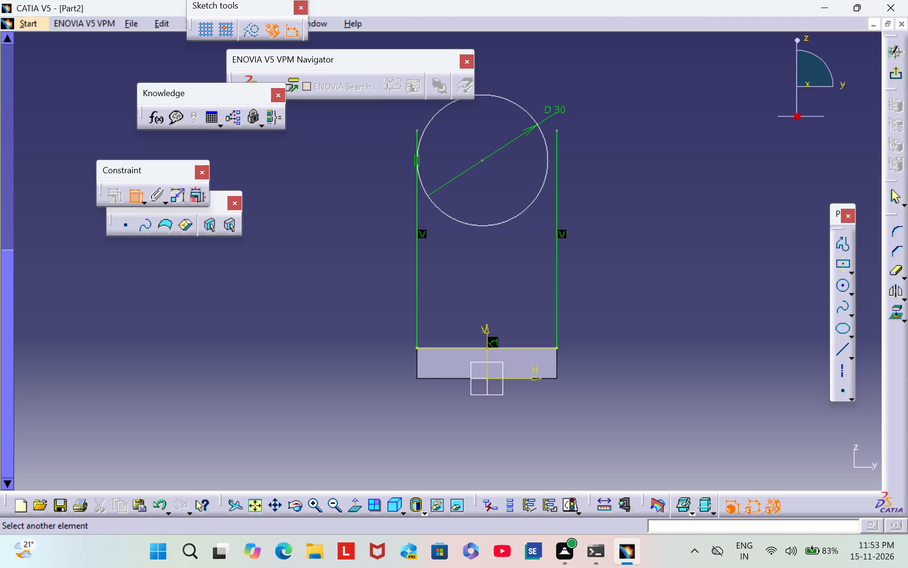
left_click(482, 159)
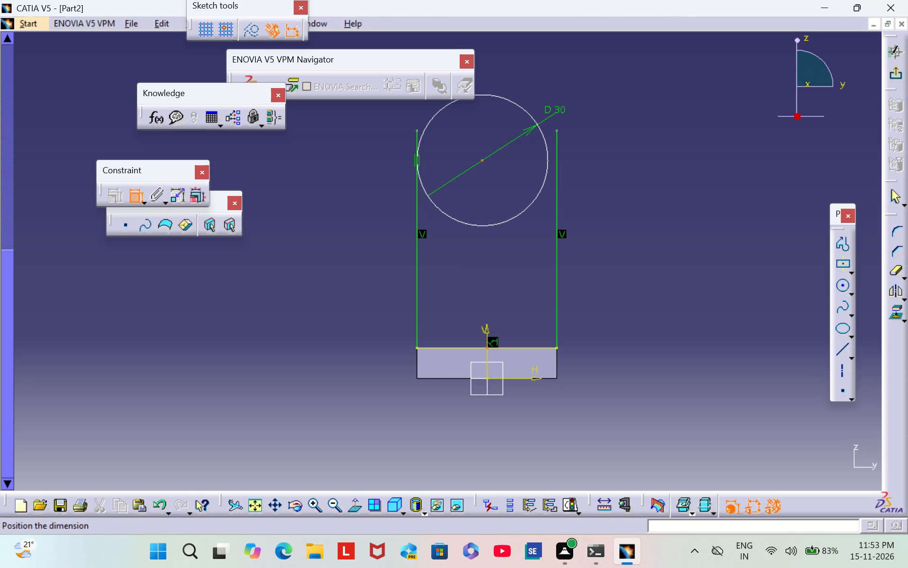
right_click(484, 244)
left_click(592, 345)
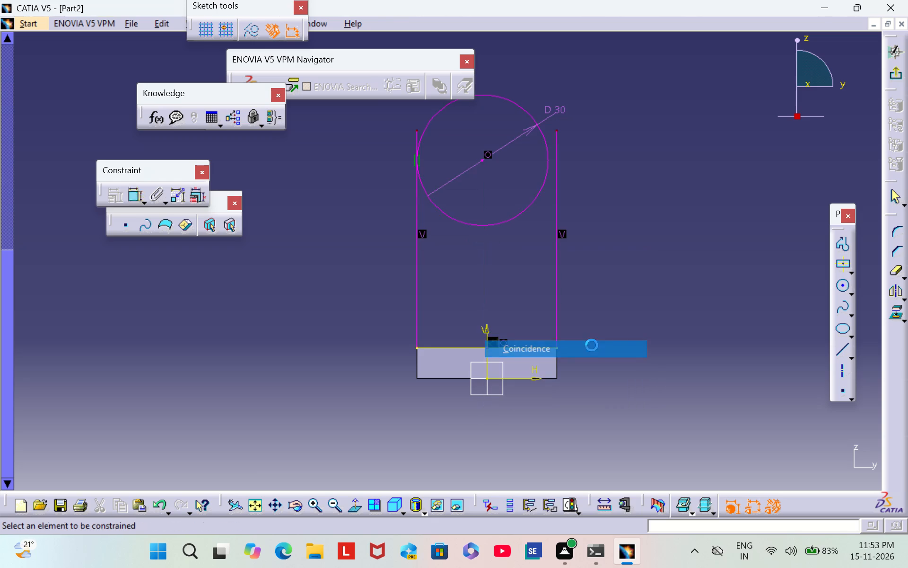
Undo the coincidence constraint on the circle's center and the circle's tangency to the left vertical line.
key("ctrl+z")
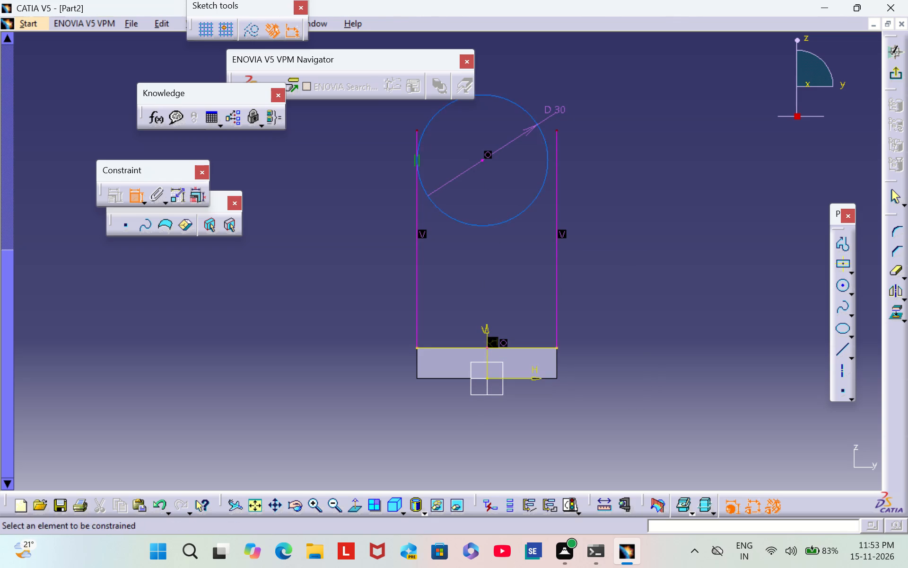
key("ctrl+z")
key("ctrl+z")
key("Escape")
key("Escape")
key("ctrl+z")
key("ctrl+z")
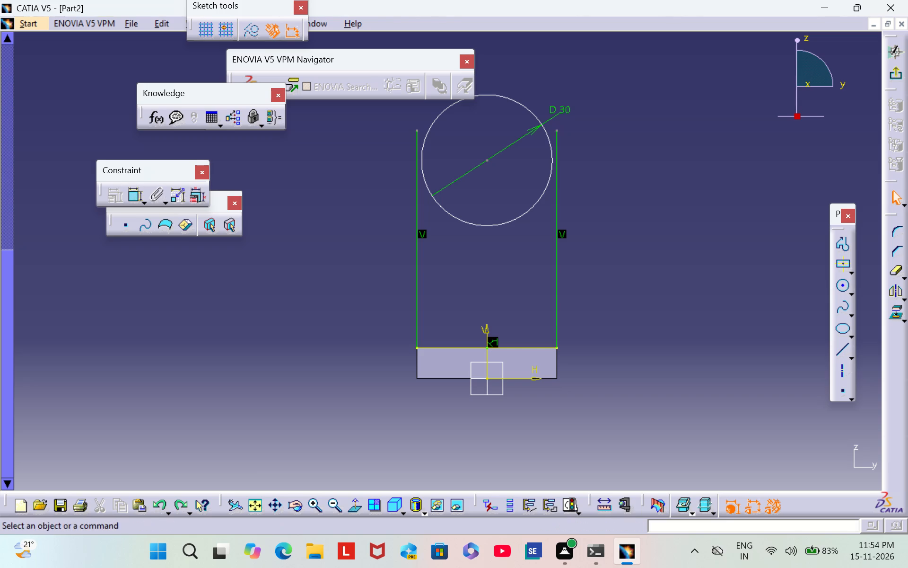
Delete the concentricity constraint and the leftover point at the middle of the base's top edge.
right_click(491, 342)
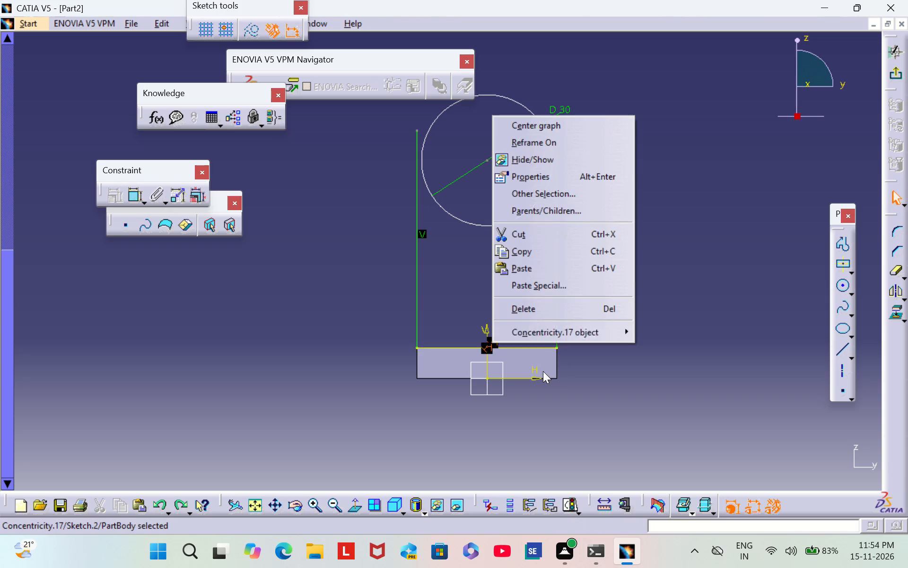
left_click(548, 313)
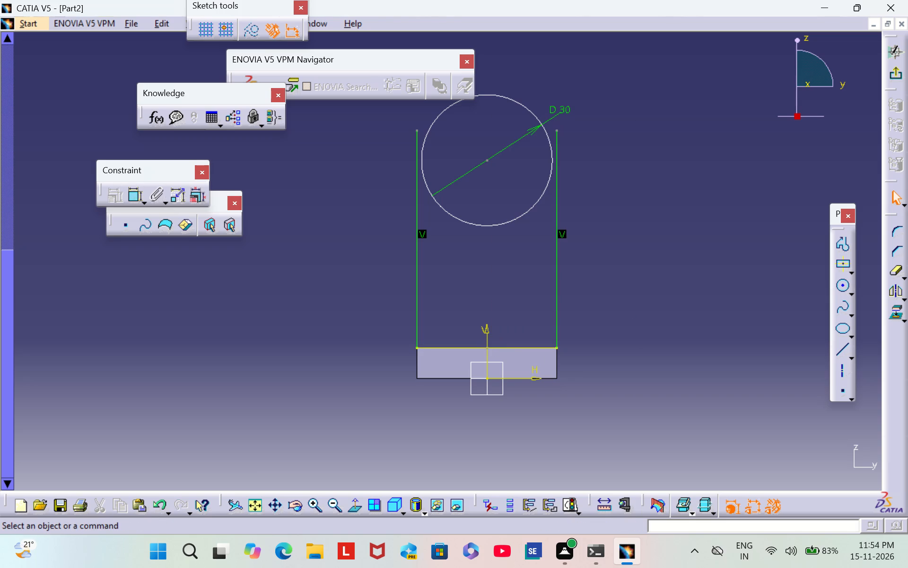
right_click(487, 348)
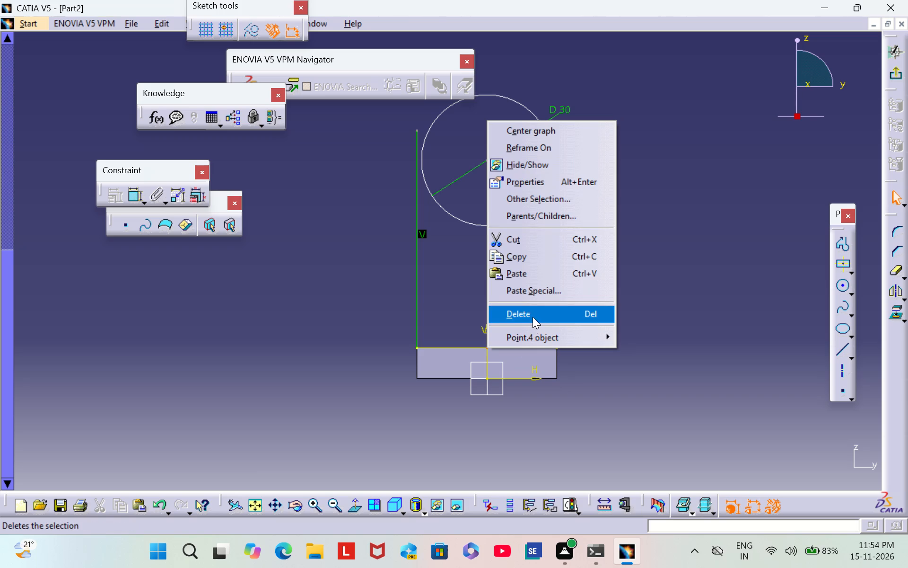
left_click(533, 317)
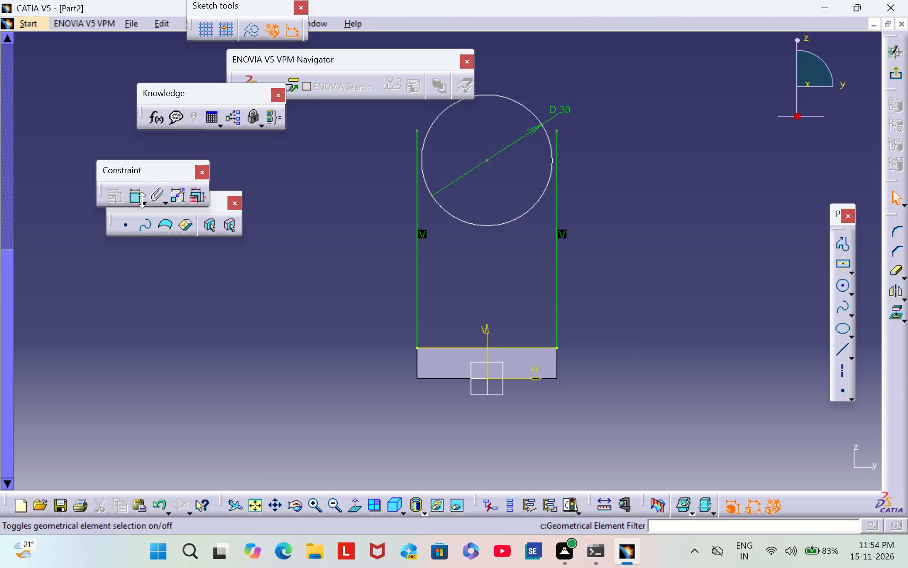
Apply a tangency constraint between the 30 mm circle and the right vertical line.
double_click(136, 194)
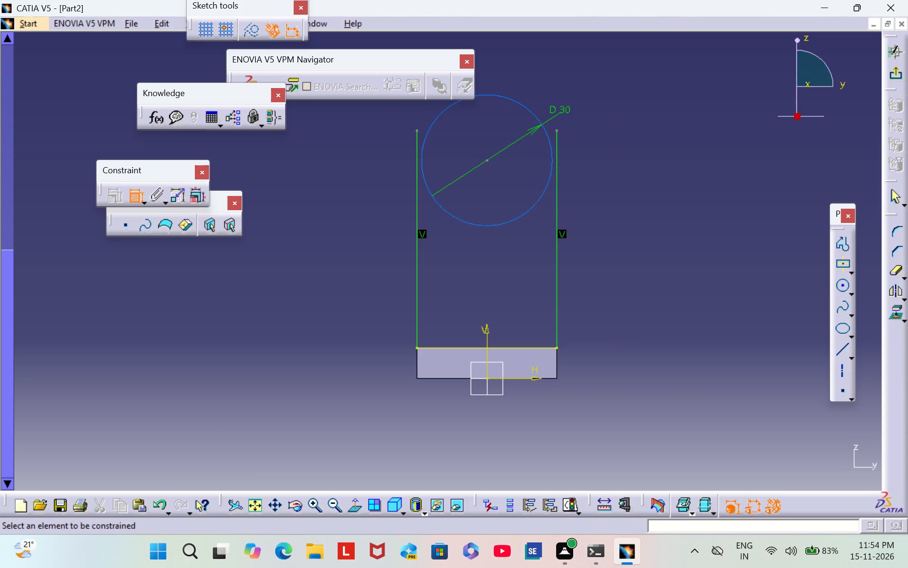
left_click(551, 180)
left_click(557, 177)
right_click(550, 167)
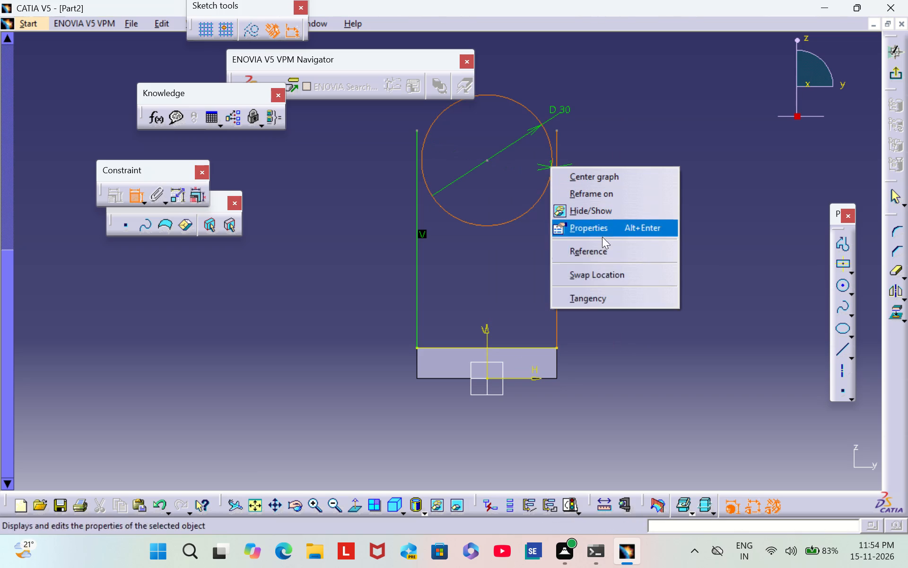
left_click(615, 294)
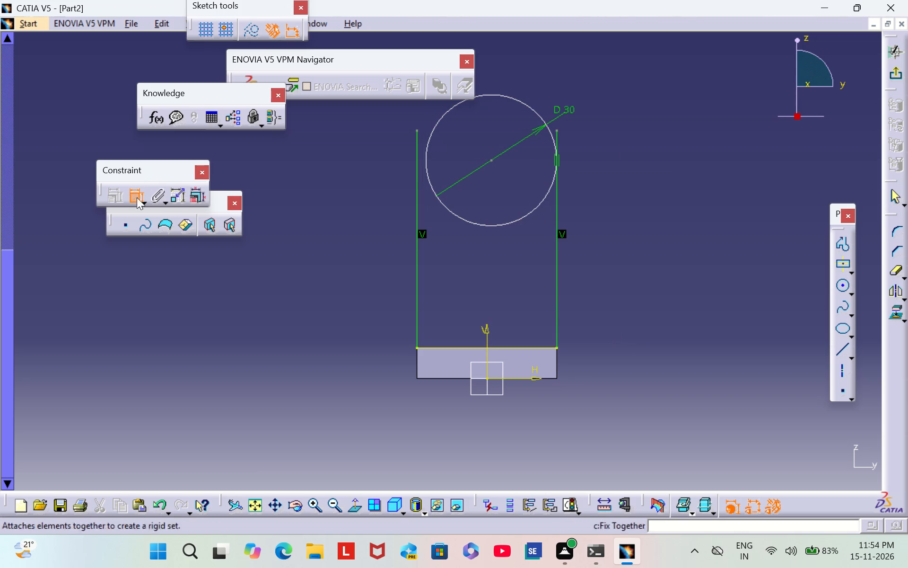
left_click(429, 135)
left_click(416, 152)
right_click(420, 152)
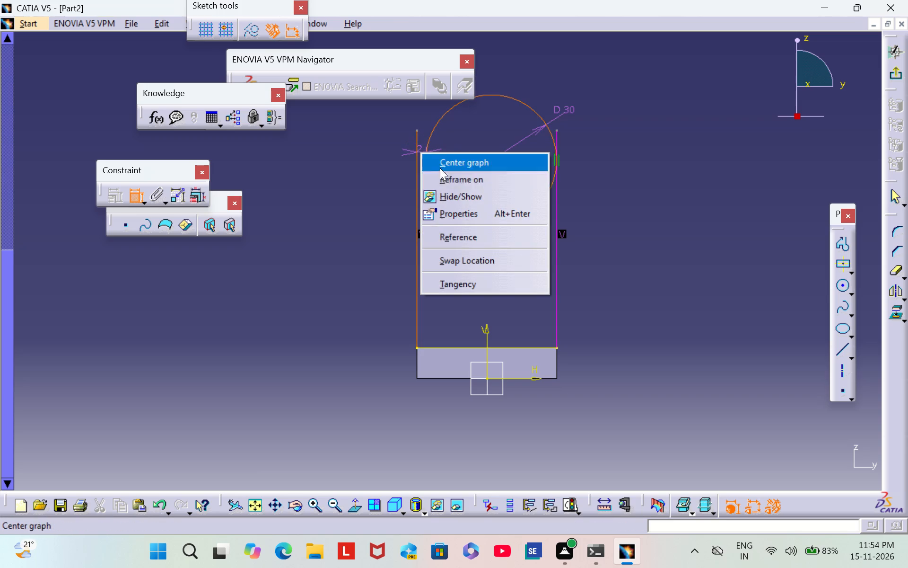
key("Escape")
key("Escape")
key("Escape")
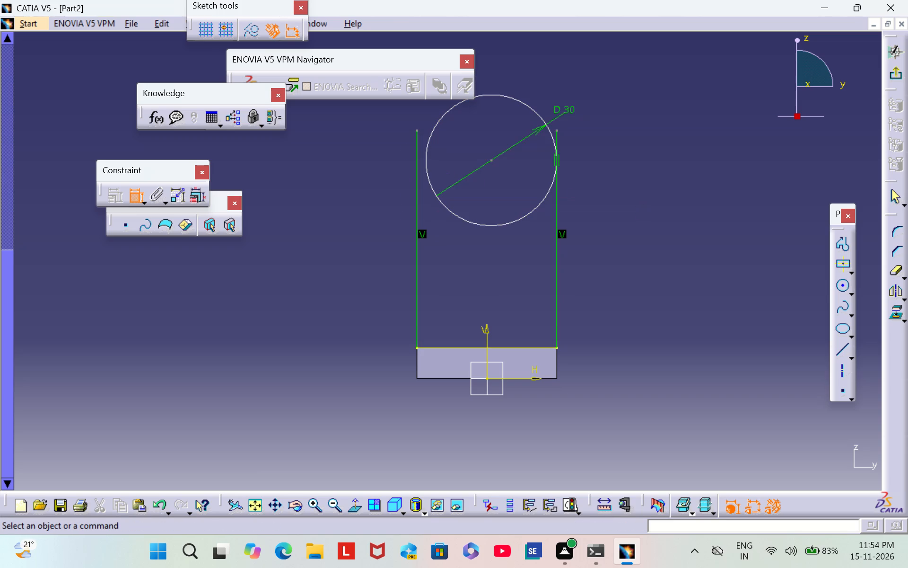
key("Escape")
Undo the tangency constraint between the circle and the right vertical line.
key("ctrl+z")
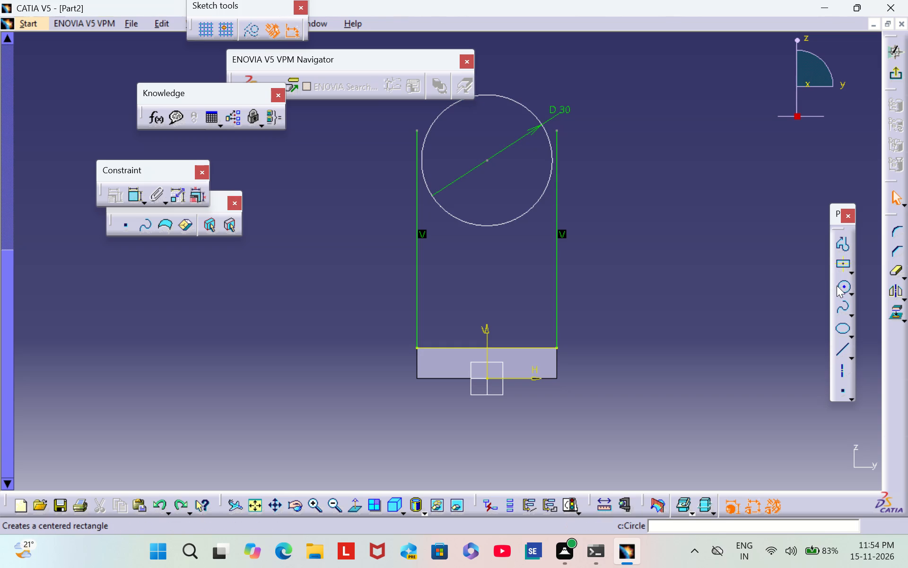
Set the circle's diameter to 32 mm.
double_click(566, 107)
key("BackSpace")
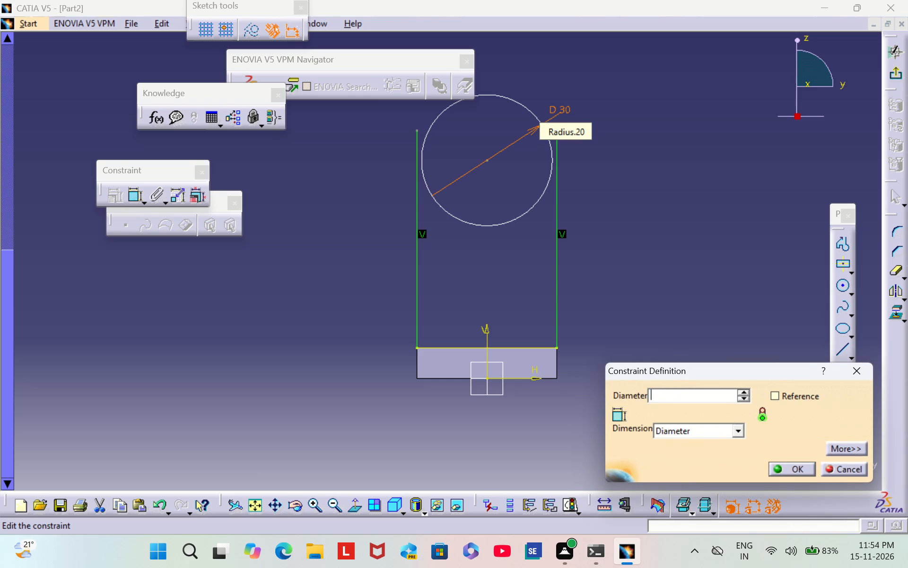
type("32")
key("Return")
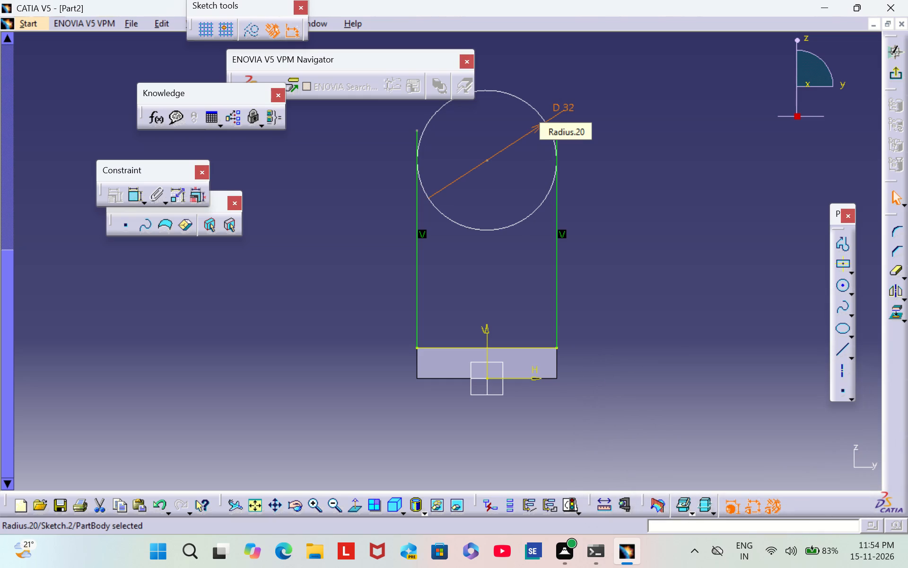
left_click(611, 129)
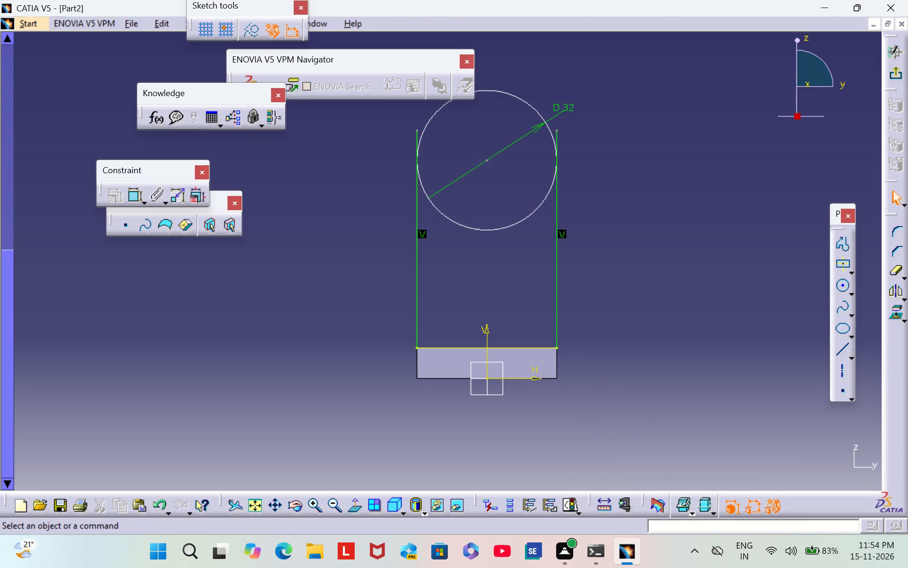
Add a vertical distance dimension between the base's top edge and the centre of the circle.
left_click(133, 199)
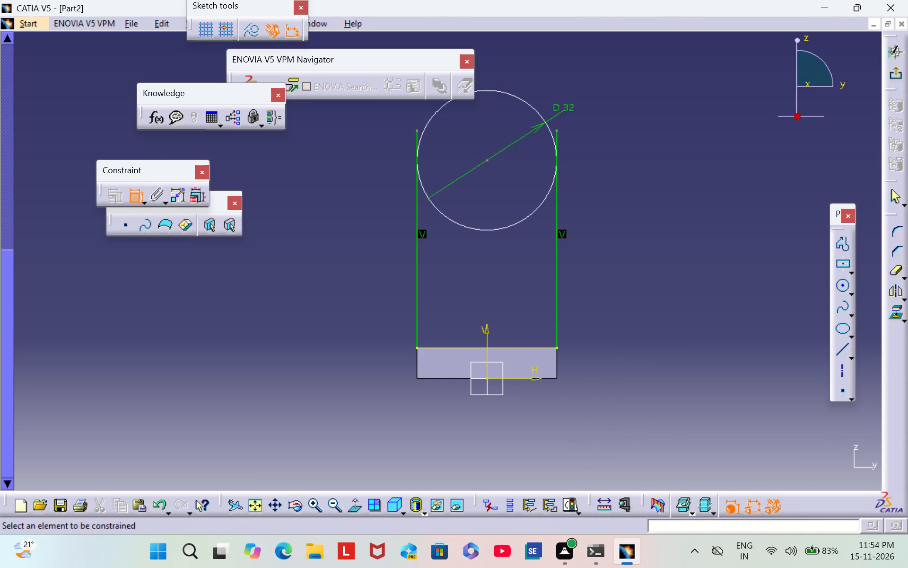
left_click(487, 347)
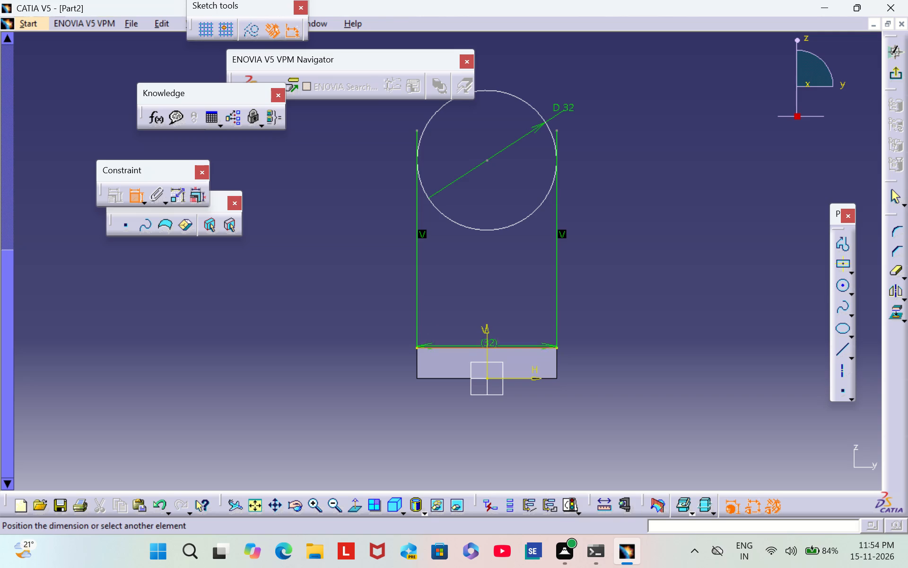
left_click(487, 159)
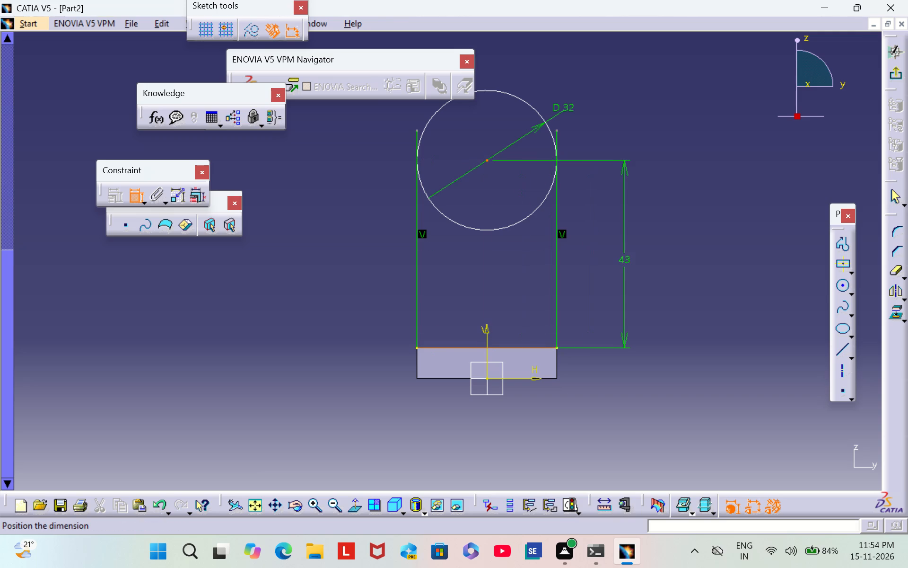
left_click(626, 262)
left_click(702, 211)
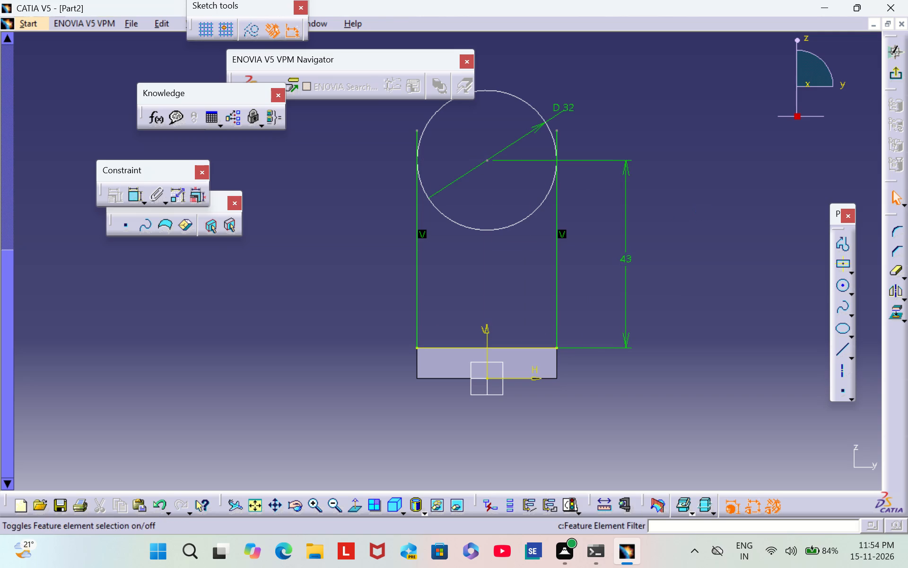
Trim off the ends of both vertical side lines extending above their contact points with the circle, and exit the sketch.
double_click(894, 268)
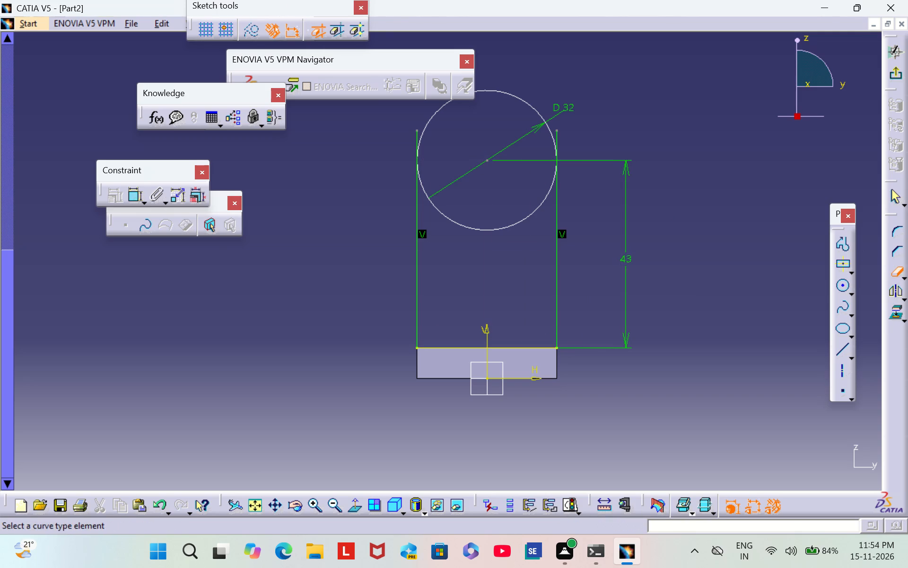
left_click(557, 135)
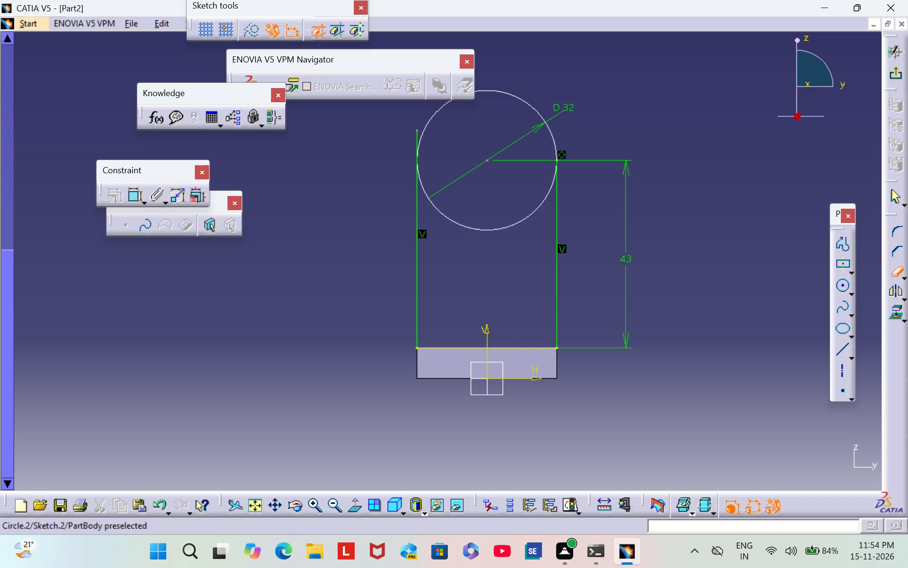
left_click(415, 134)
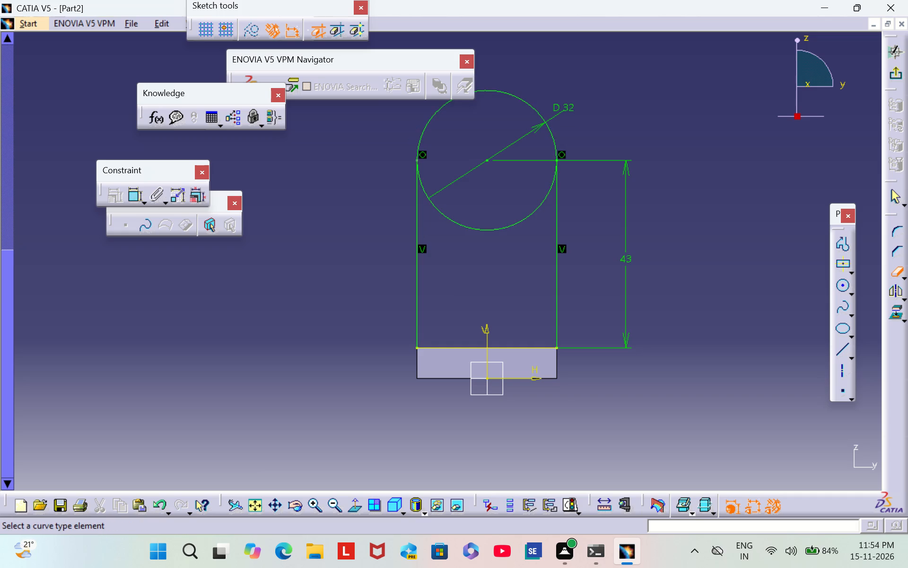
left_click(892, 78)
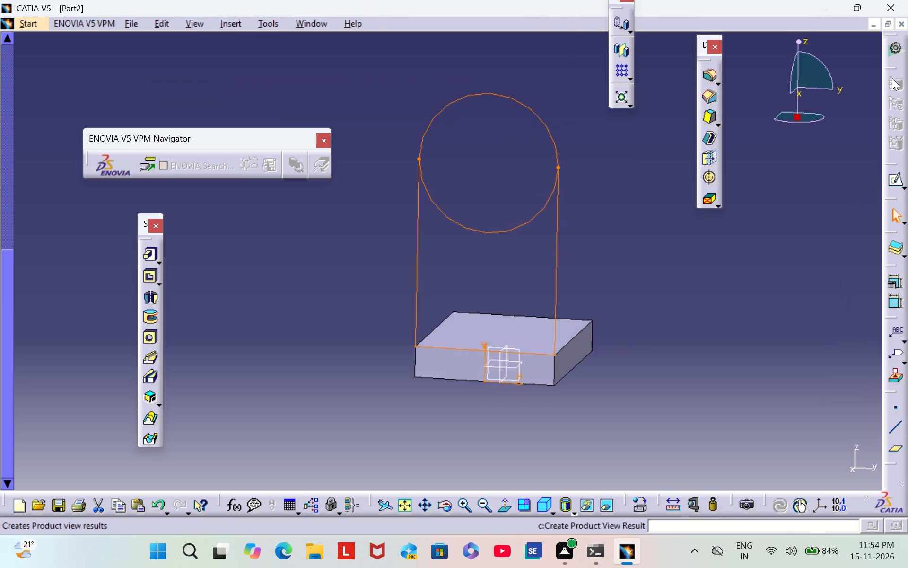
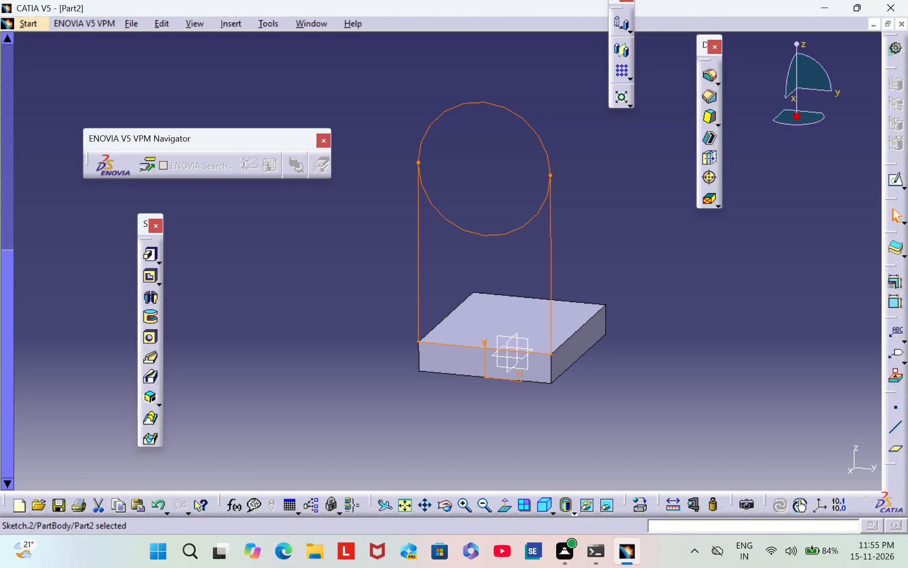
Reopen the upright plate's sketch, trim away the circle's lower arc between the two vertical lines, and exit the sketch.
left_click(895, 178)
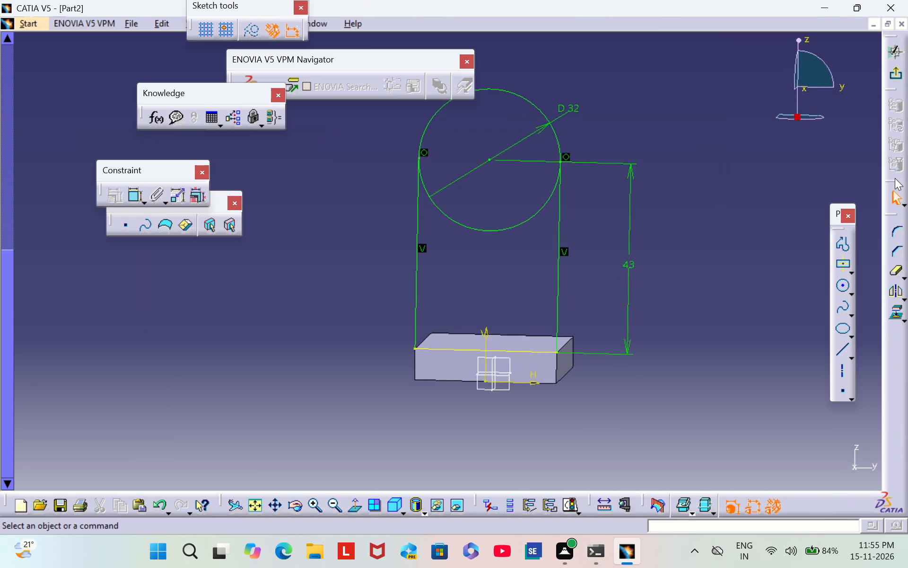
double_click(893, 274)
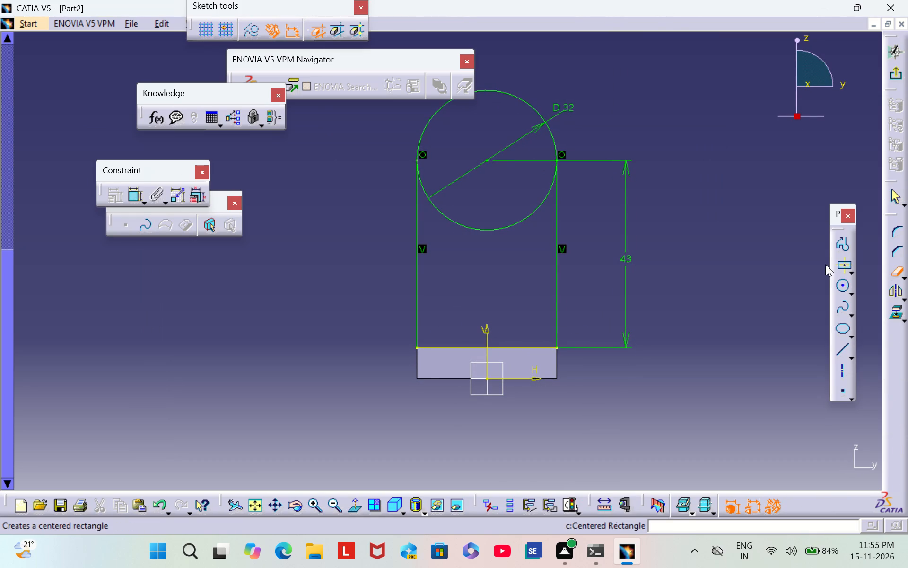
left_click(476, 228)
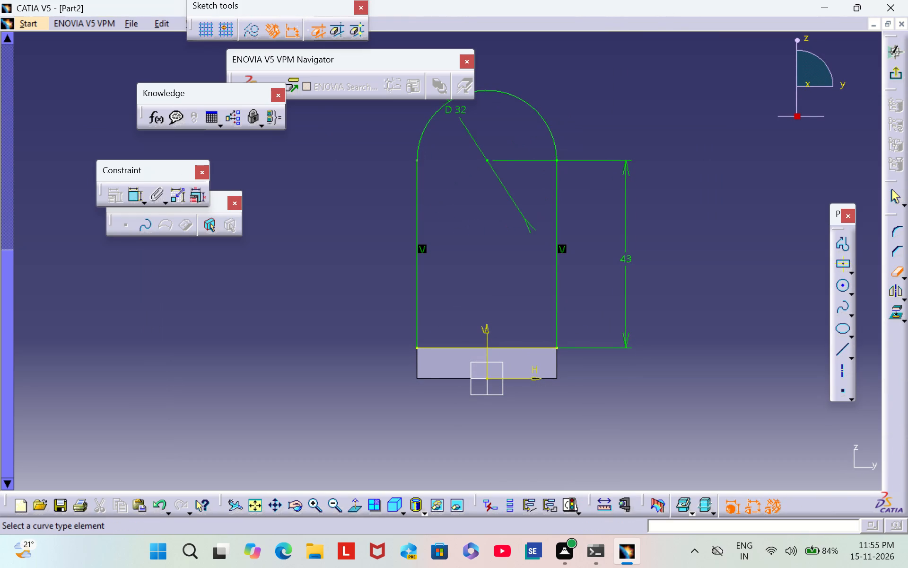
left_click(895, 73)
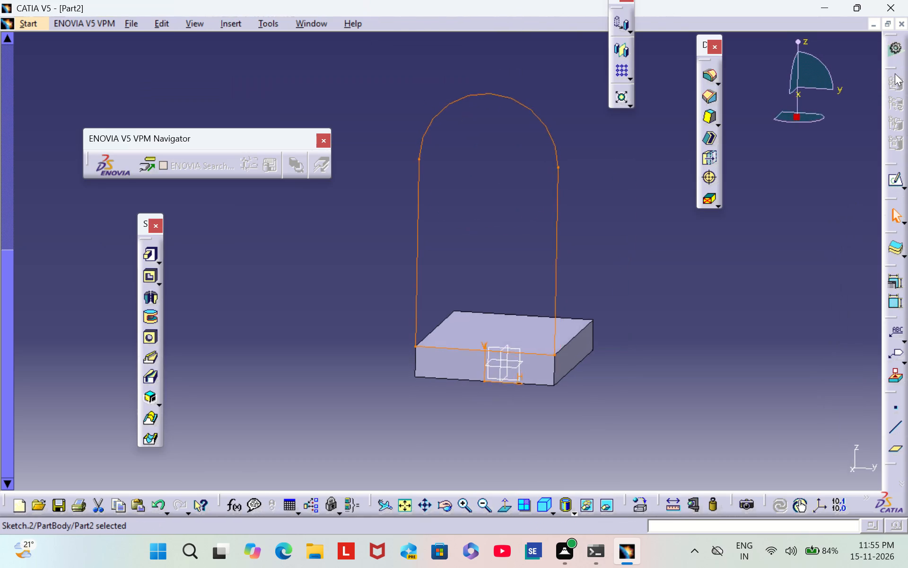
Extrude the arched profile sketch with the Pad command to form the upright plate.
left_click(154, 259)
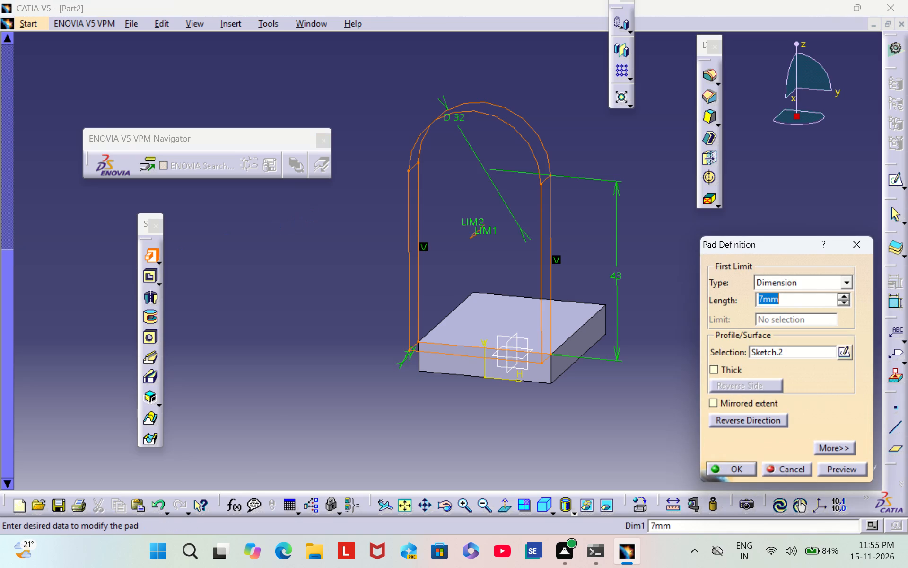
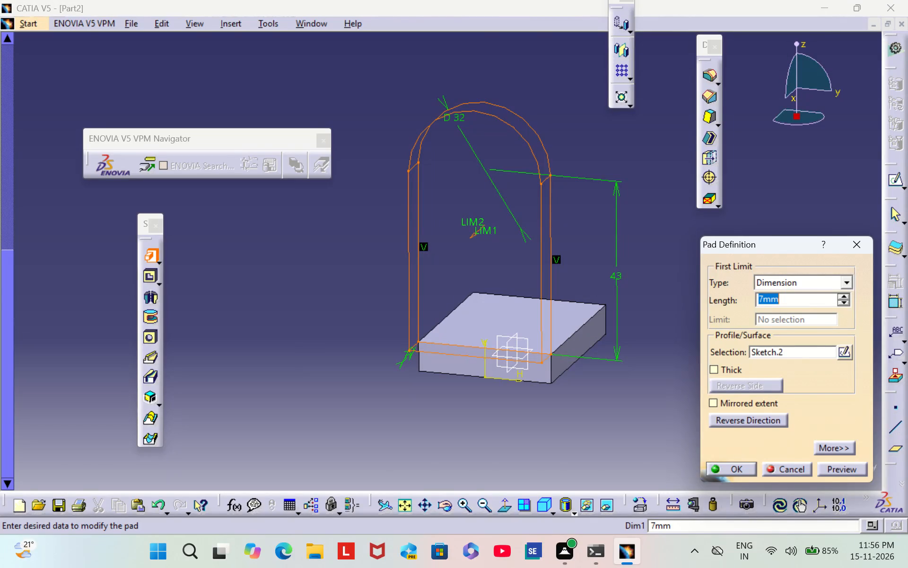
Reverse the direction of the upright plate's 7 mm pad so it extrudes over the base, and complete the pad.
left_click(733, 420)
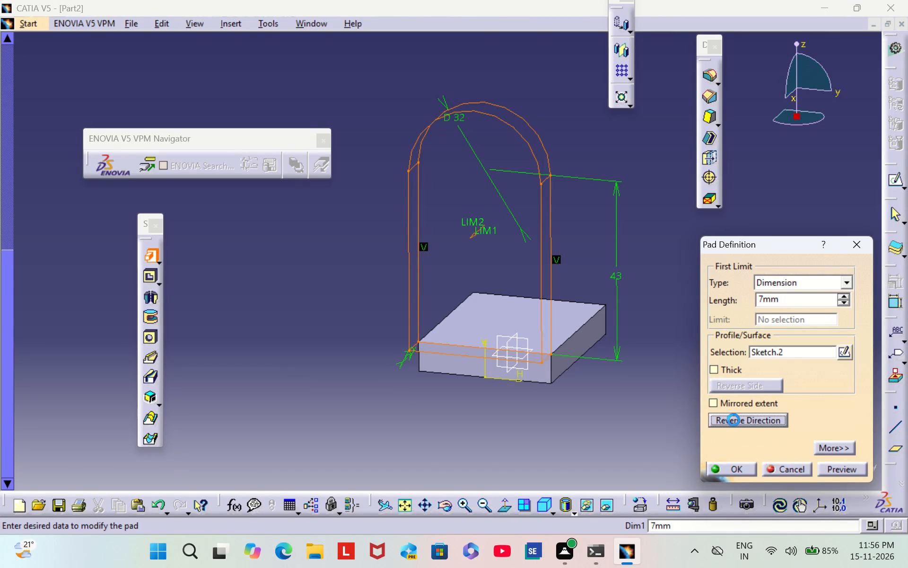
left_click(727, 472)
left_click(713, 329)
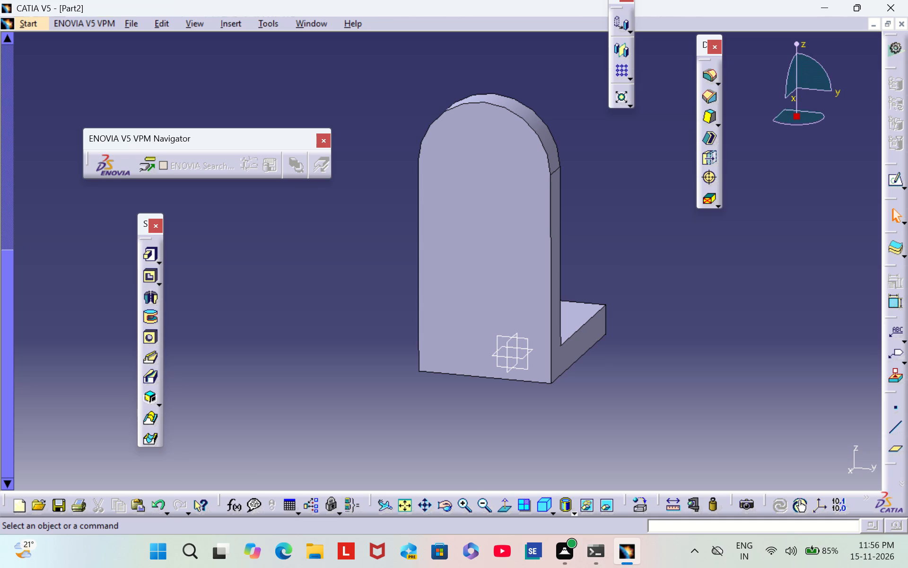
Start a sketch on the upright plate's inner face above the base and project the plate's rounded top edge into it.
scroll(678, 270, "down", 2)
middle_click_drag(678, 269, 445, 324)
right_click_drag(678, 266, 445, 324)
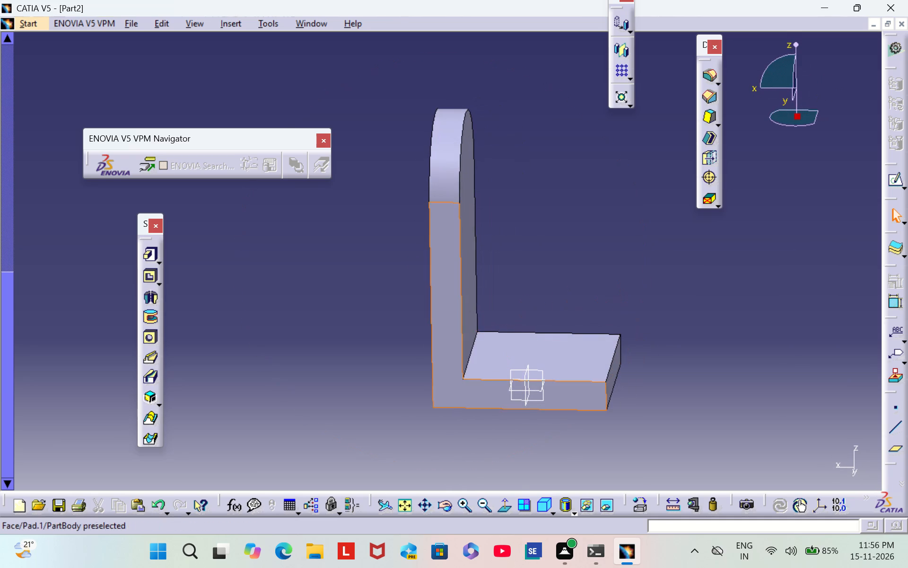
middle_click_drag(543, 230, 470, 245)
right_click_drag(543, 228, 470, 245)
left_click(433, 242)
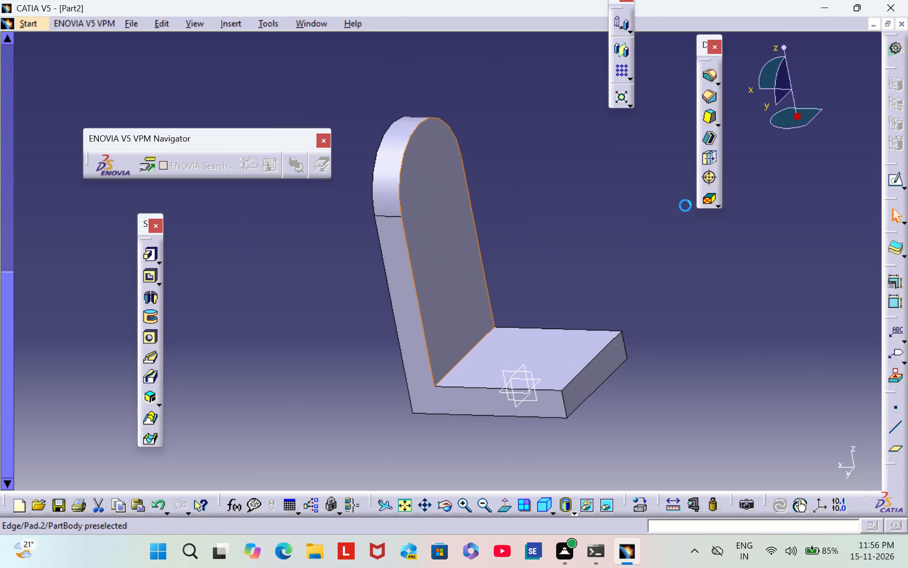
left_click(896, 182)
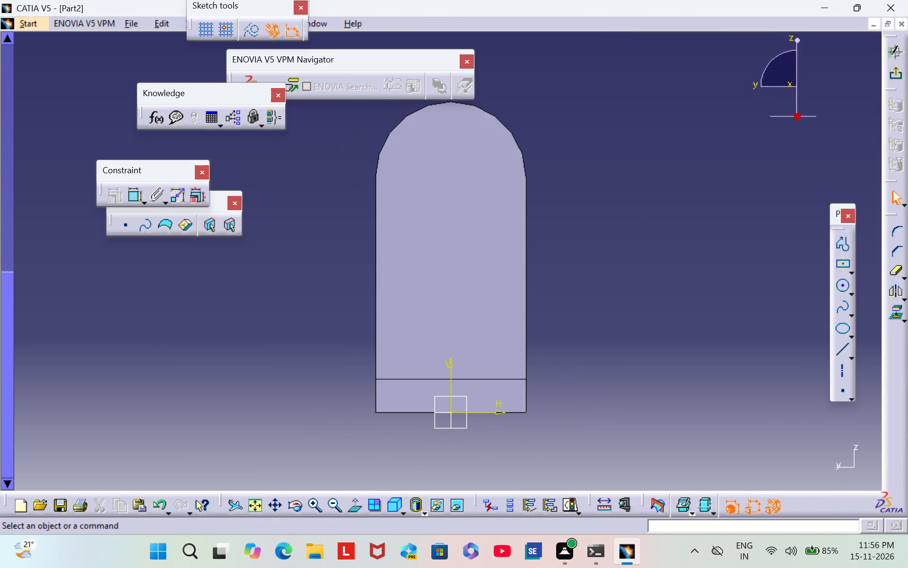
middle_click_drag(644, 215, 644, 252)
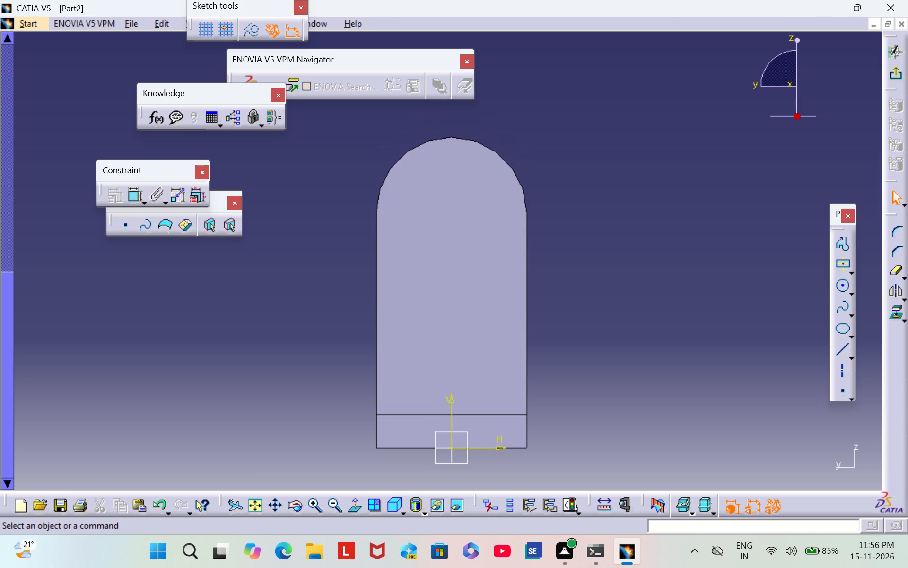
left_click(899, 309)
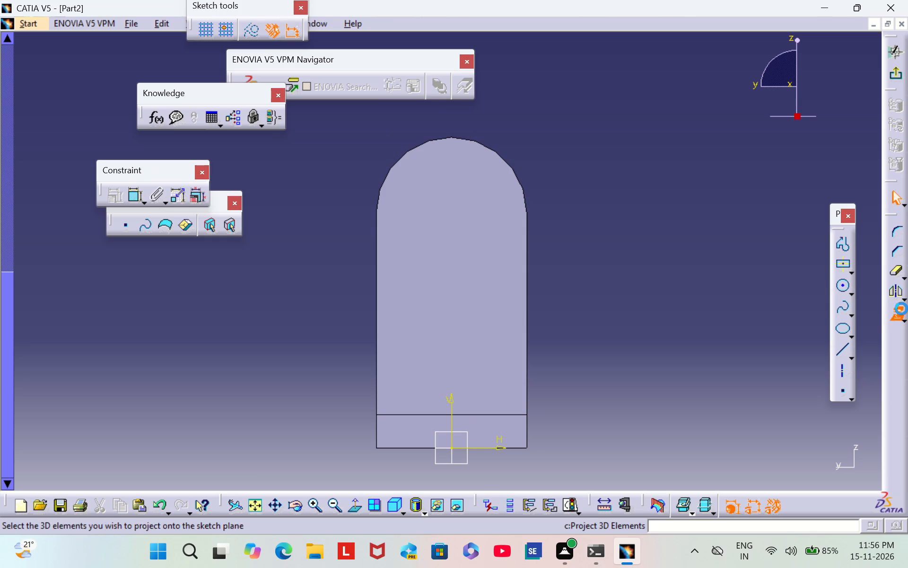
left_click(436, 139)
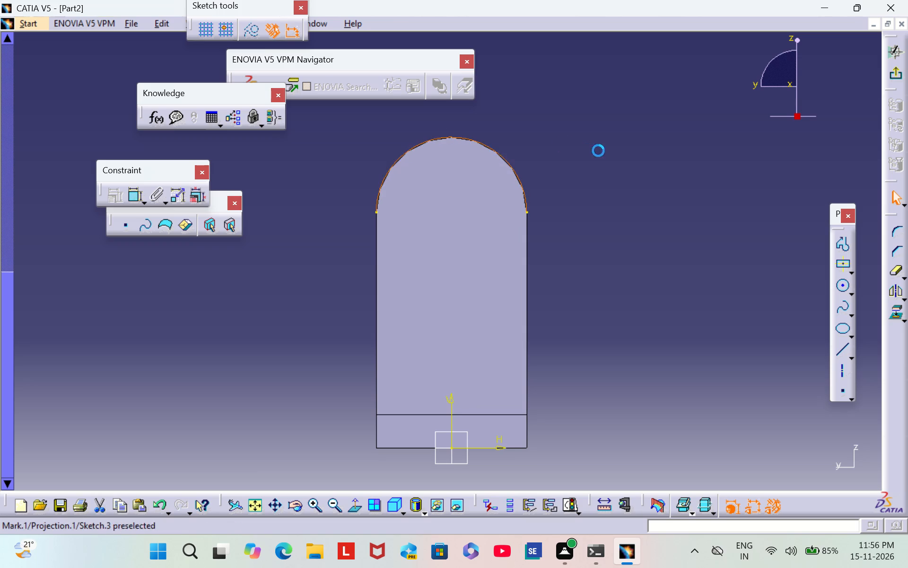
left_click(599, 151)
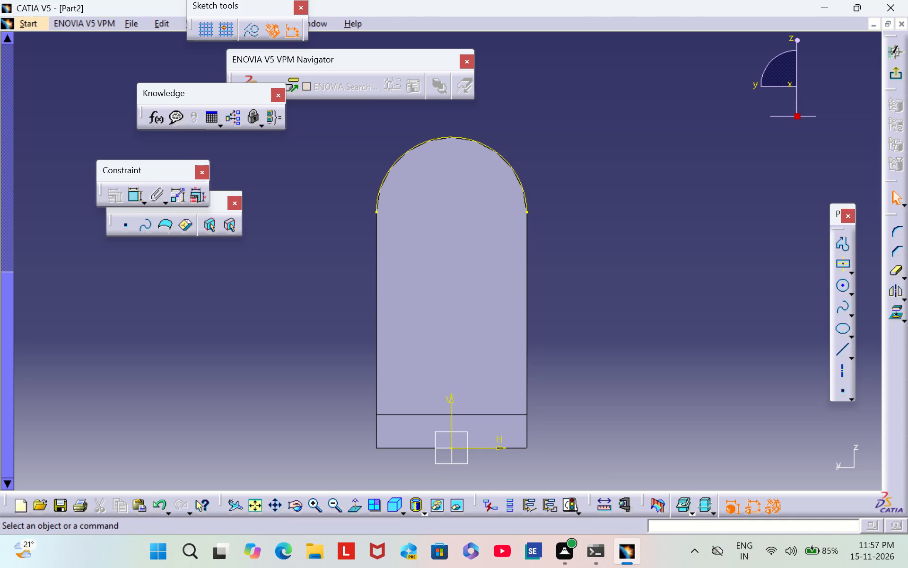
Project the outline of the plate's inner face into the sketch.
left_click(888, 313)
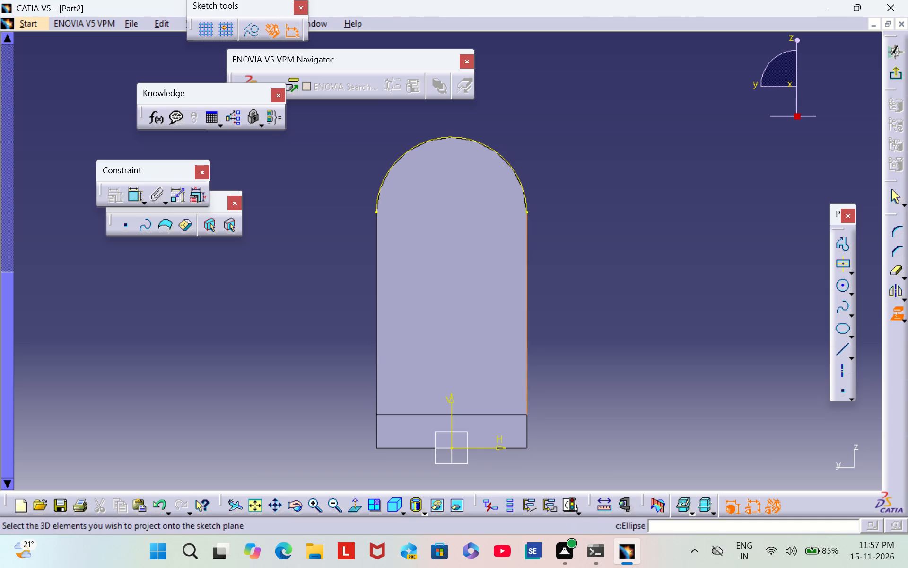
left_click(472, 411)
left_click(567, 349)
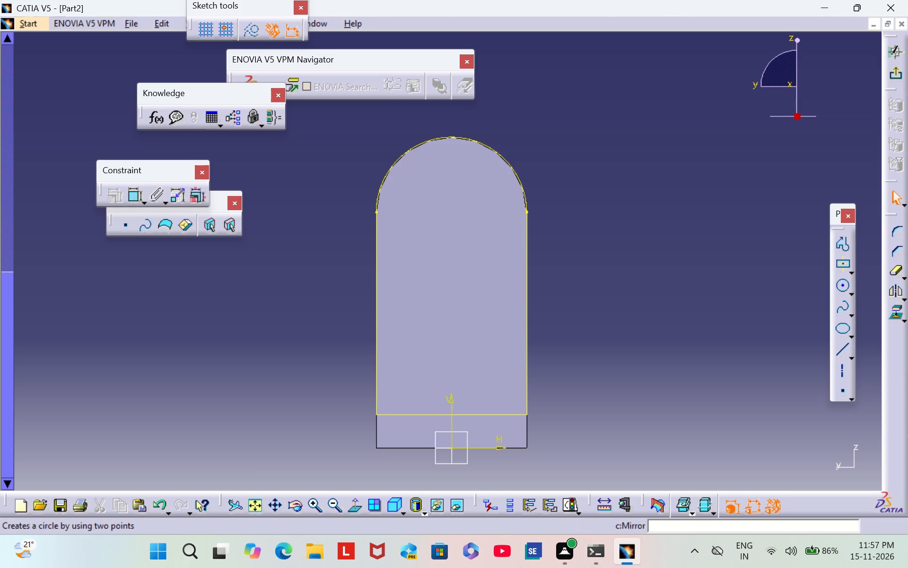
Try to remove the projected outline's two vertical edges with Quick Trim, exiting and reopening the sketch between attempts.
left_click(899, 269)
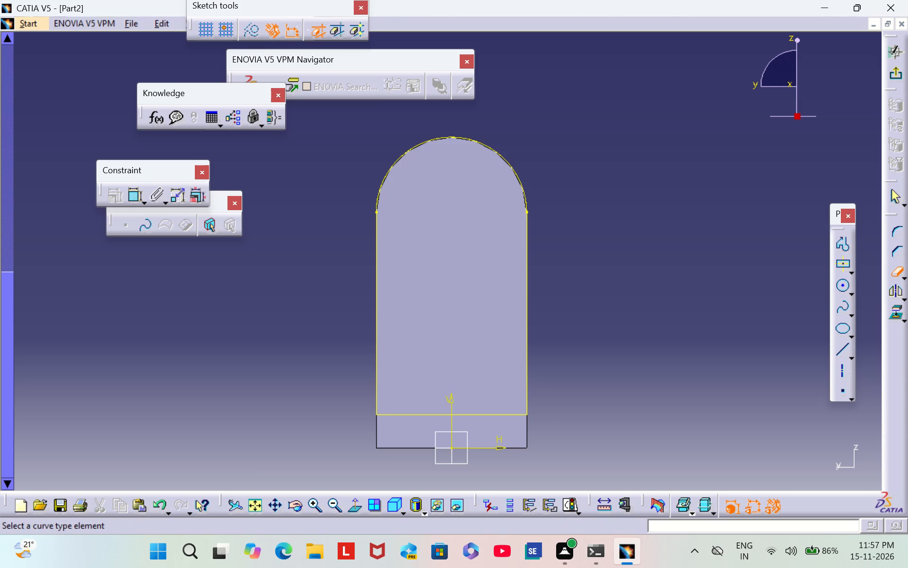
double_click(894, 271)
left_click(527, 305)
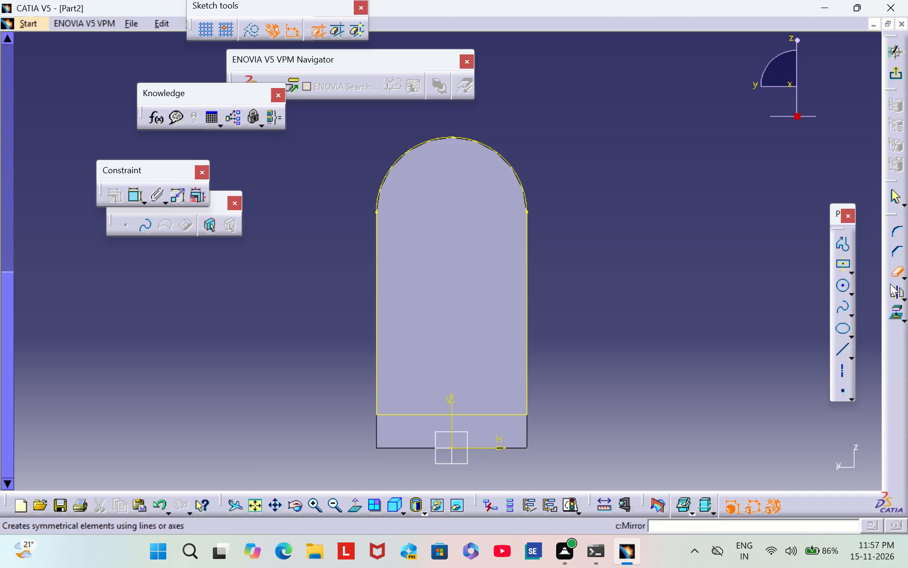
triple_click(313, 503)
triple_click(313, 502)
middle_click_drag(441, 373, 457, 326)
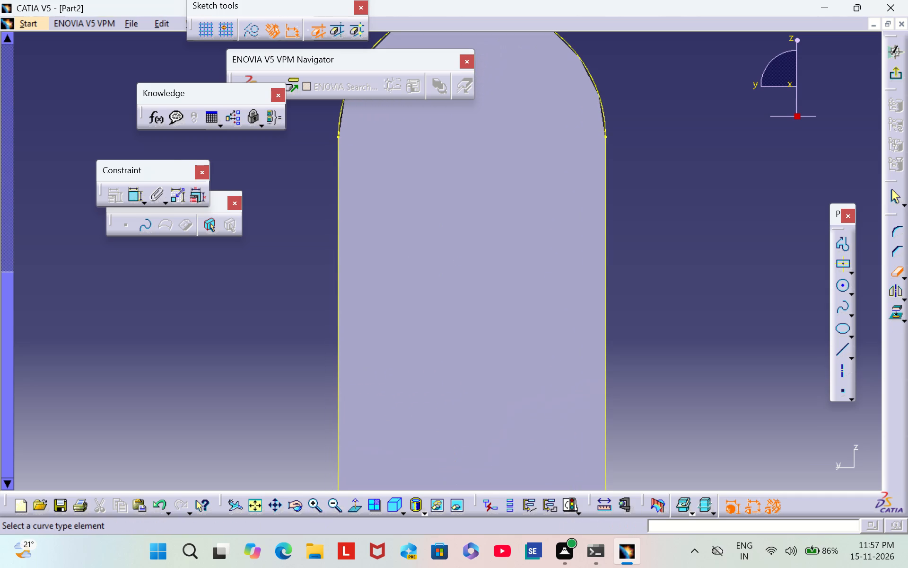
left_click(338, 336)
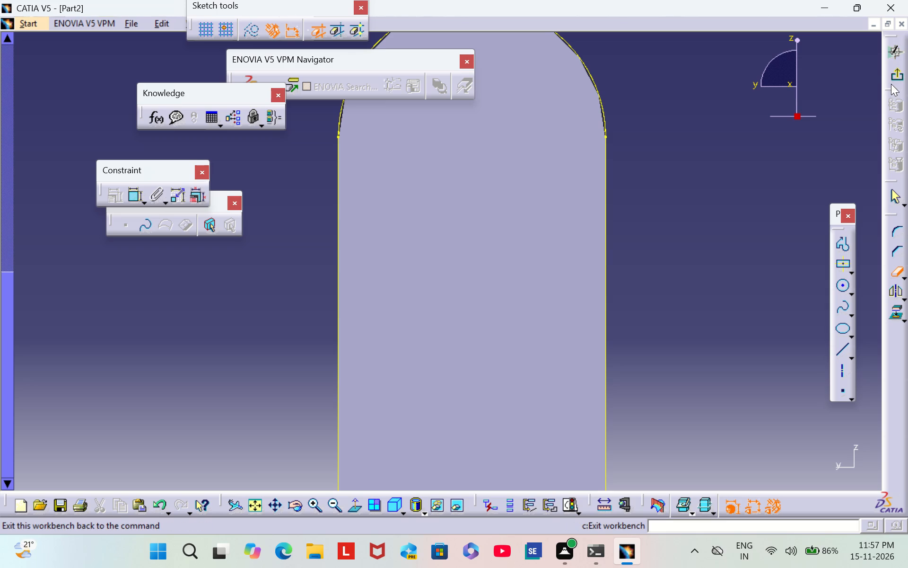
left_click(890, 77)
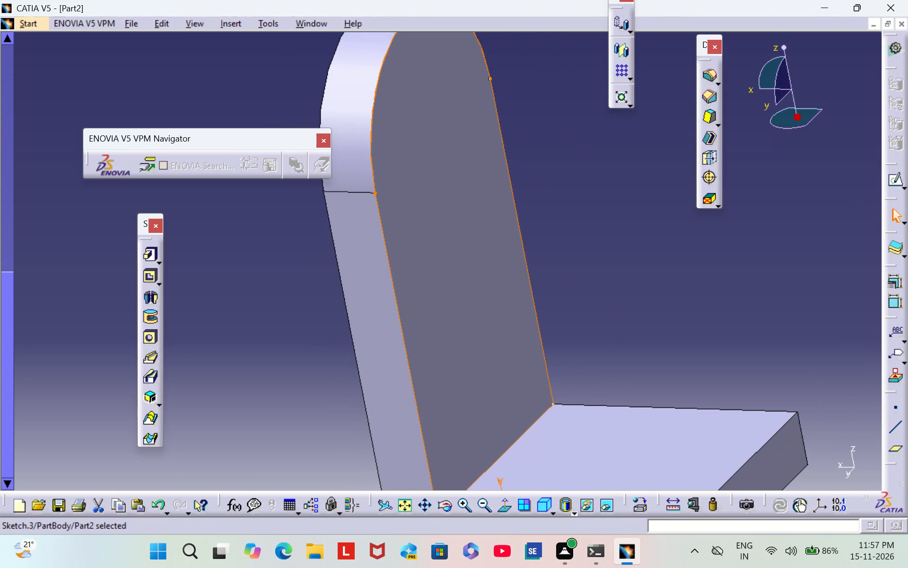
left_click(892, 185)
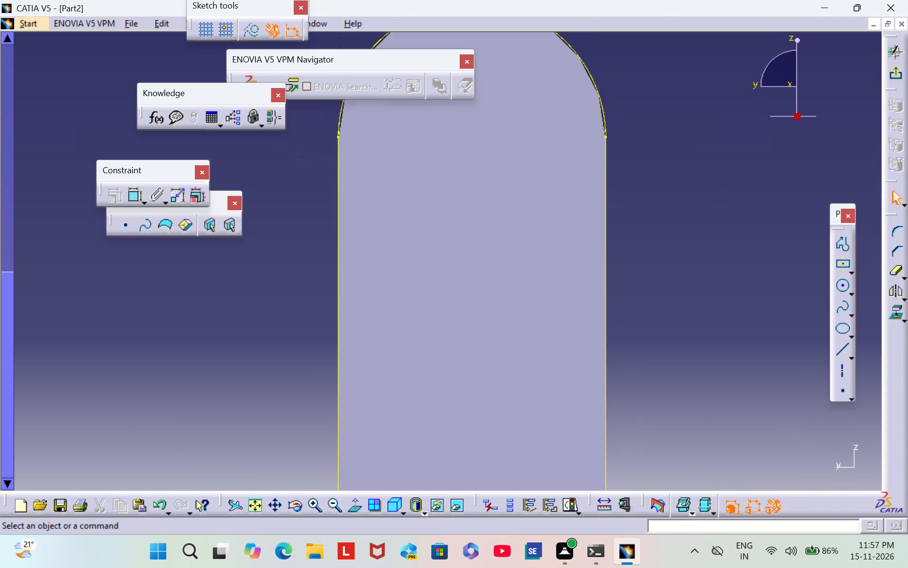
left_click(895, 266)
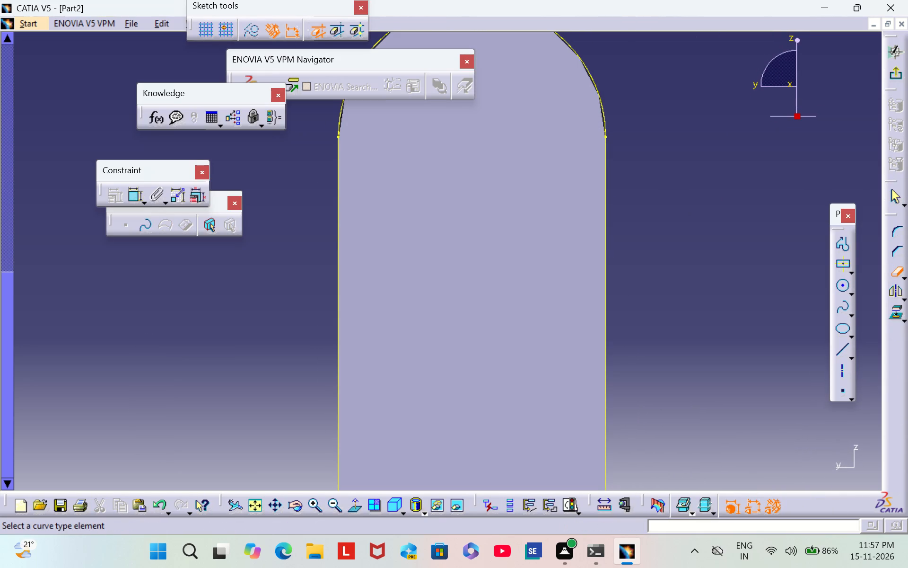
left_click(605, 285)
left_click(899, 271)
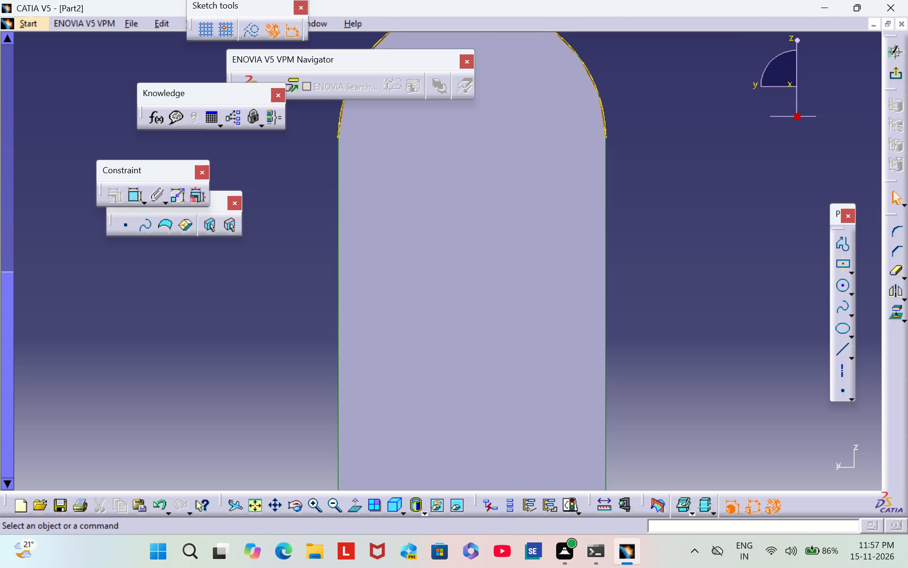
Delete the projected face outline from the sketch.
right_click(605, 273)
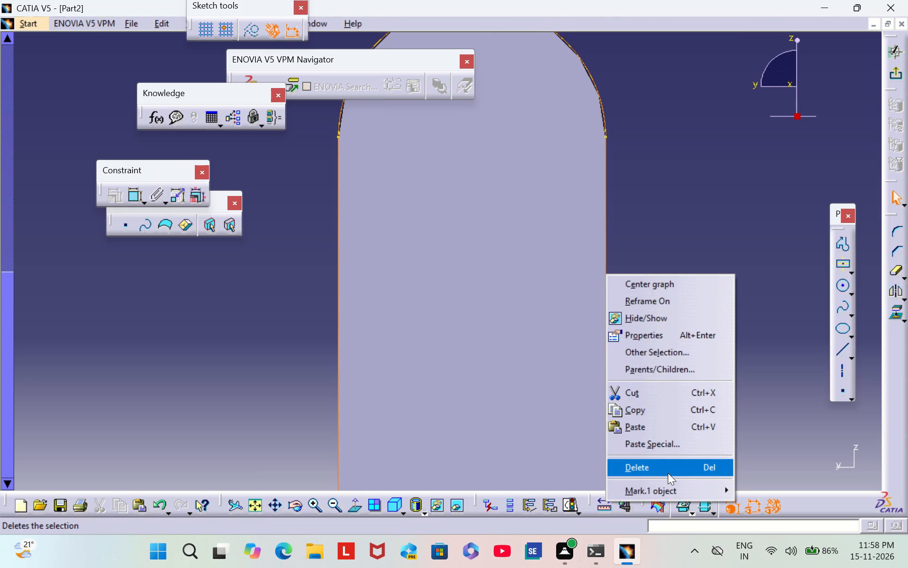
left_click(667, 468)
Project the edge where the upright plate meets the base's top face into the sketch.
middle_click_drag(667, 355, 610, 140)
scroll(667, 354, "down", 1)
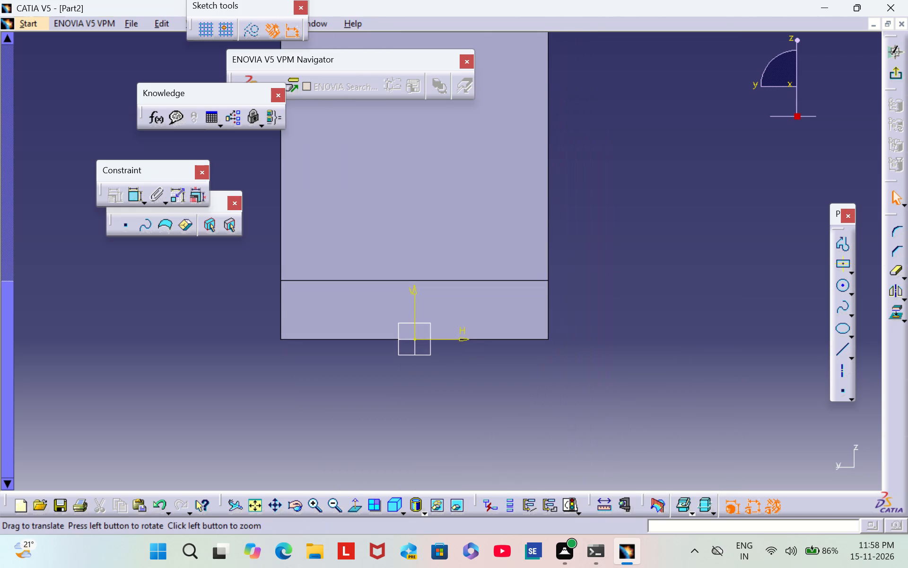
left_click(897, 315)
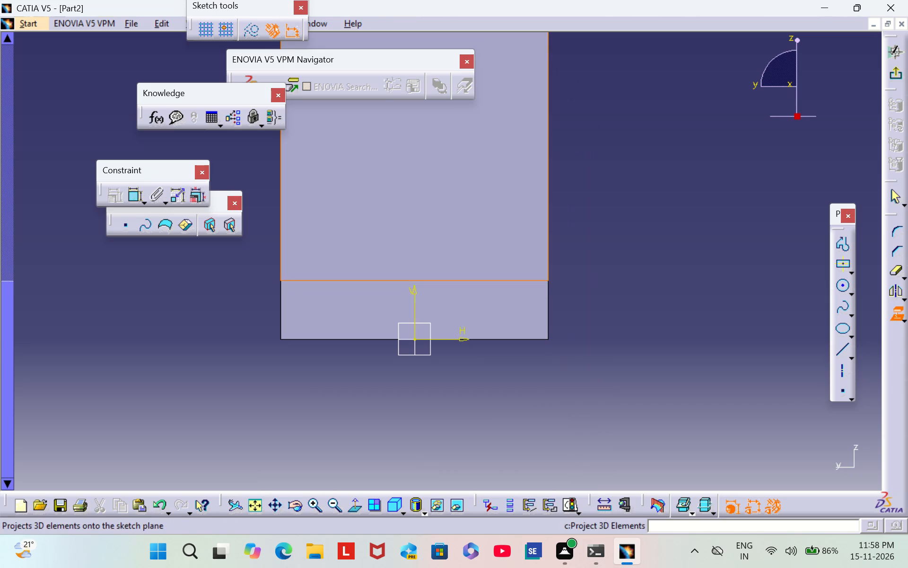
left_click(438, 279)
left_click(683, 225)
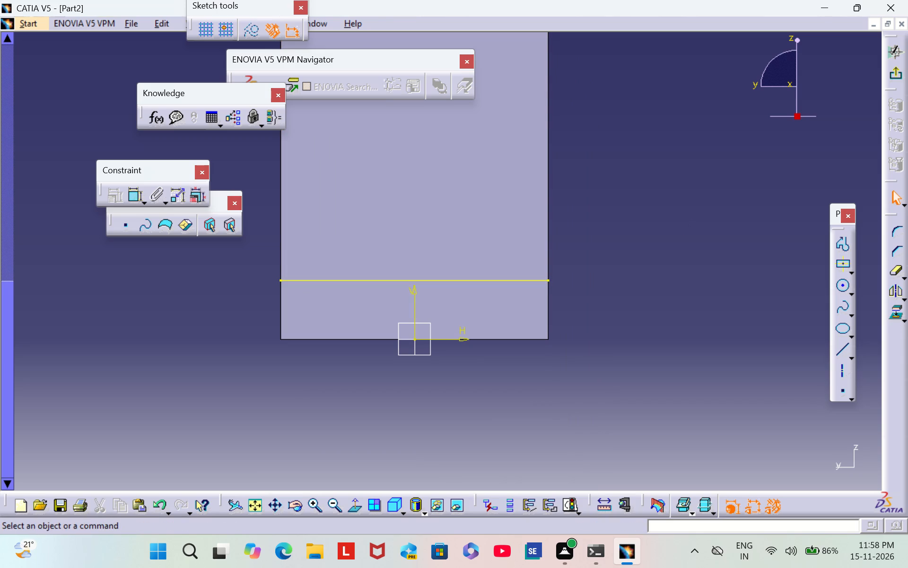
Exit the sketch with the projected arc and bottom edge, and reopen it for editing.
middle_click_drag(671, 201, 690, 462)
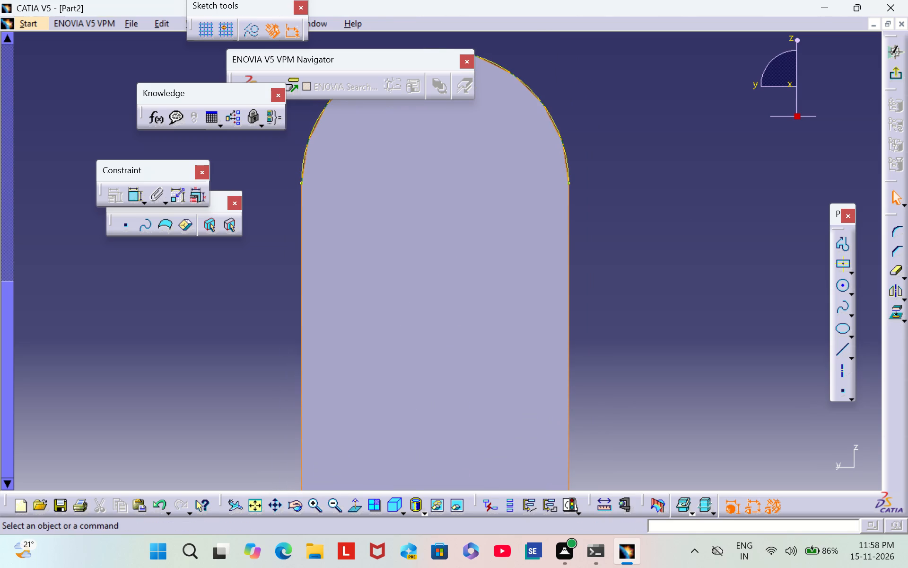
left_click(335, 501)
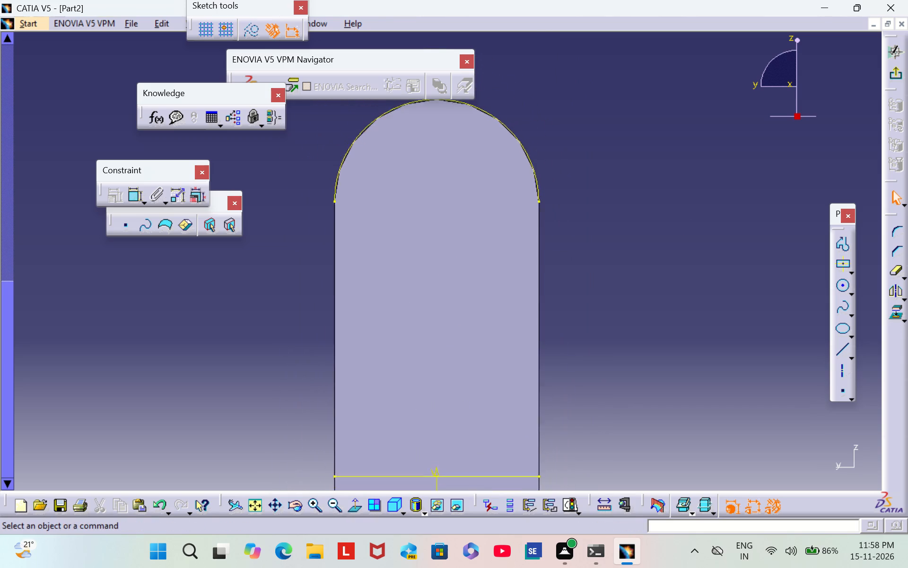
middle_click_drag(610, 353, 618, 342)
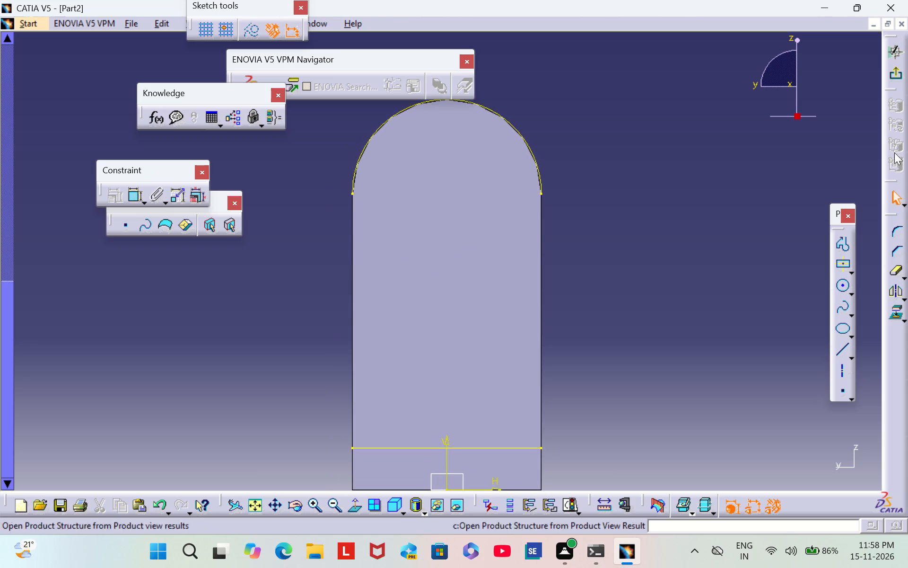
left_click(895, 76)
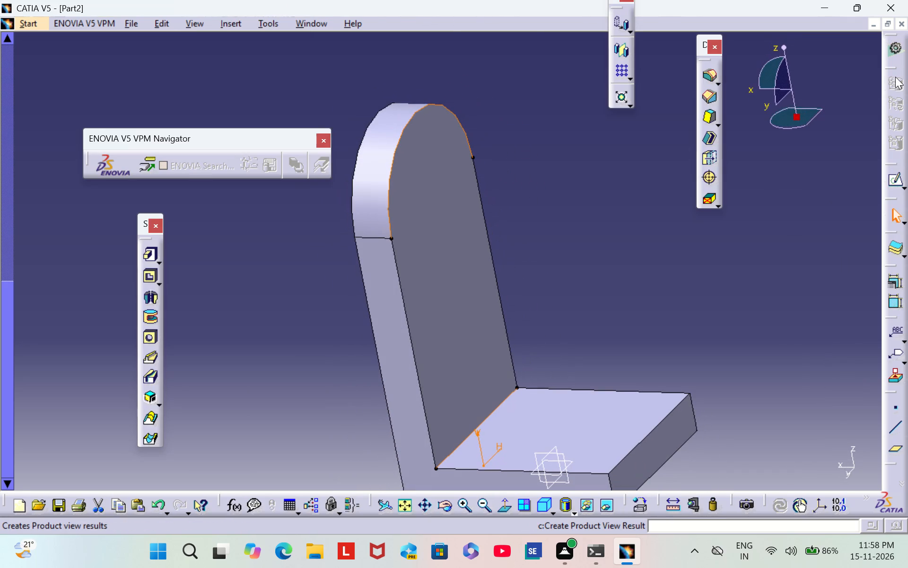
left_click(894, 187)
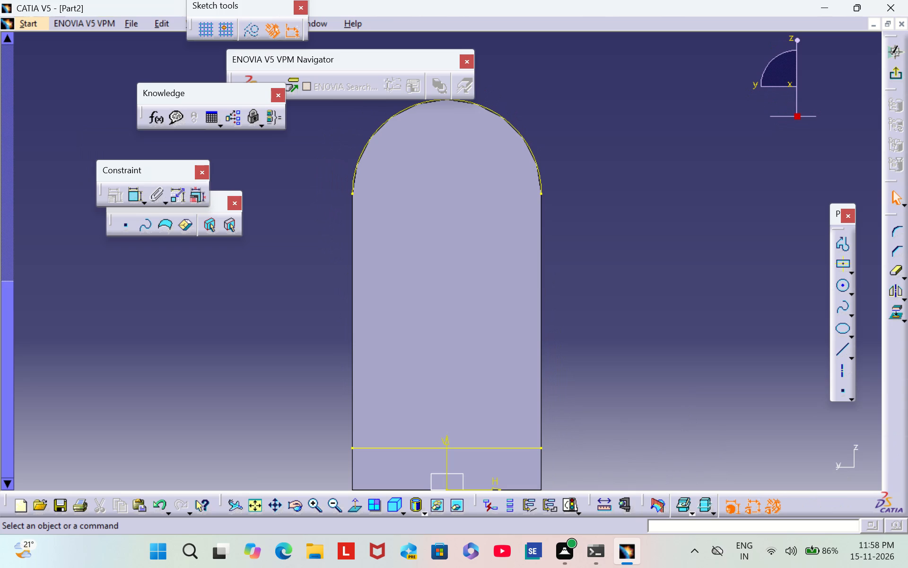
Sketch a vertical axis about 46 mm long upward from the midpoint of the projected bottom edge.
left_click(843, 371)
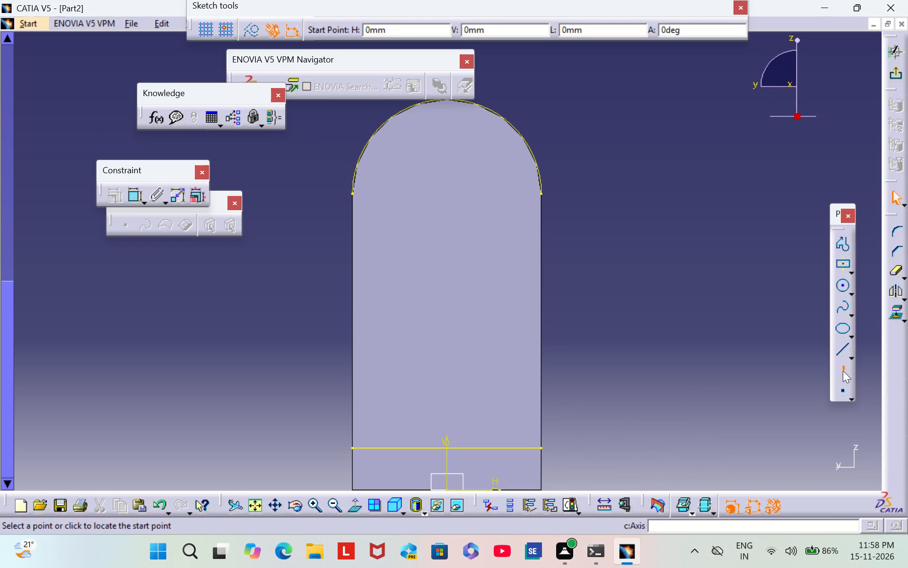
left_click(445, 448)
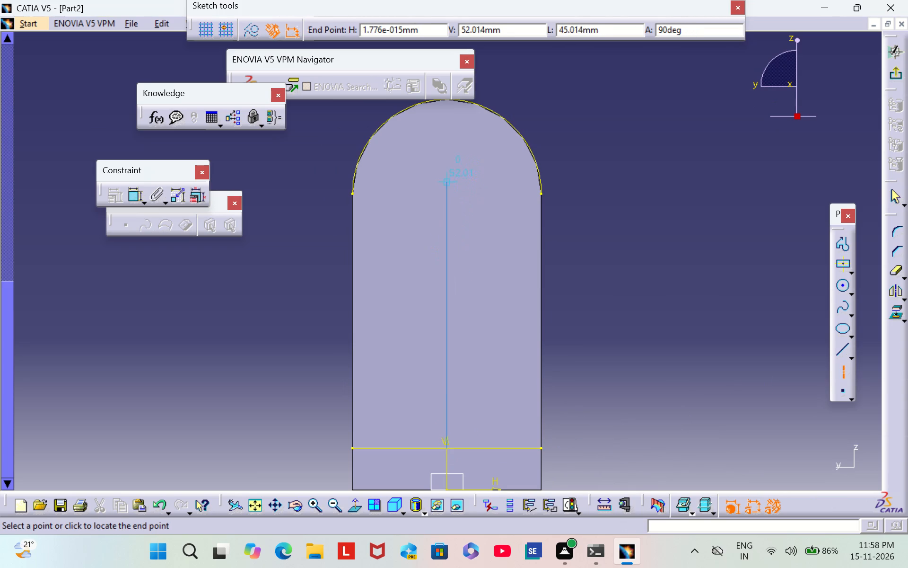
left_click(445, 176)
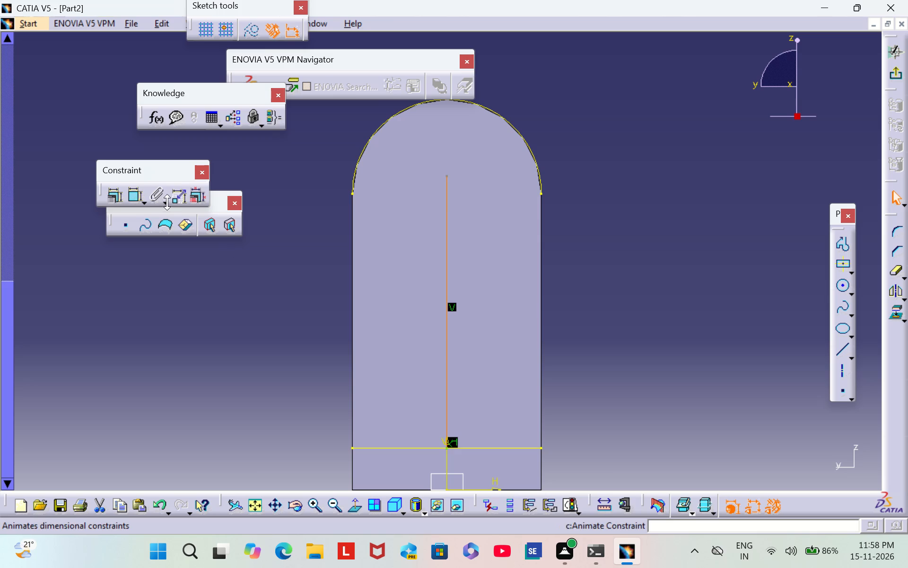
Dimension the vertical axis's length and set it to 43 mm.
left_click(136, 194)
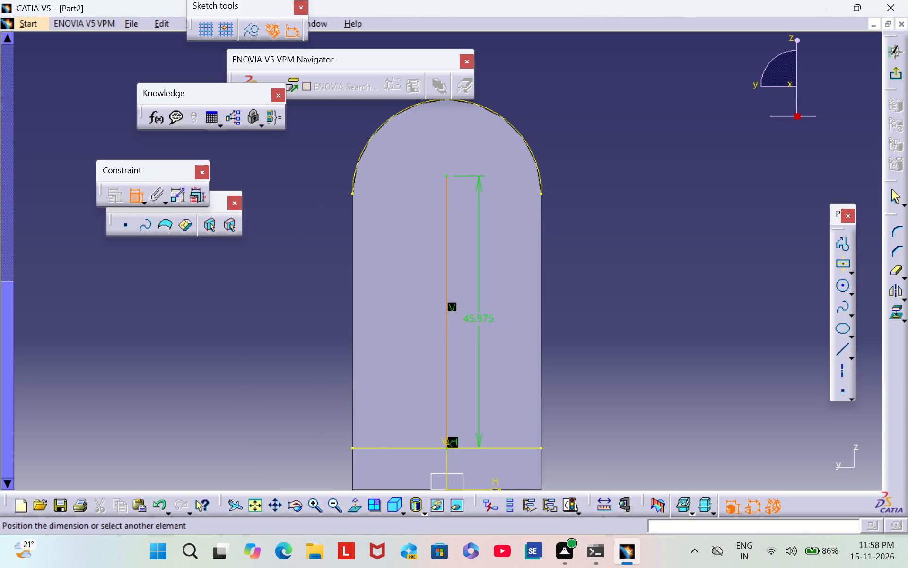
left_click(483, 304)
double_click(478, 299)
key("BackSpace")
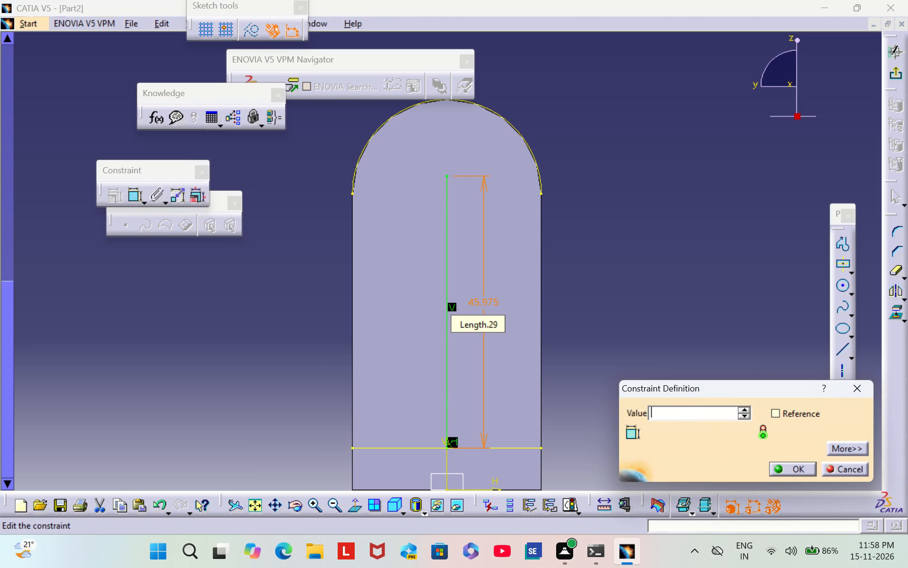
type("43")
key("Return")
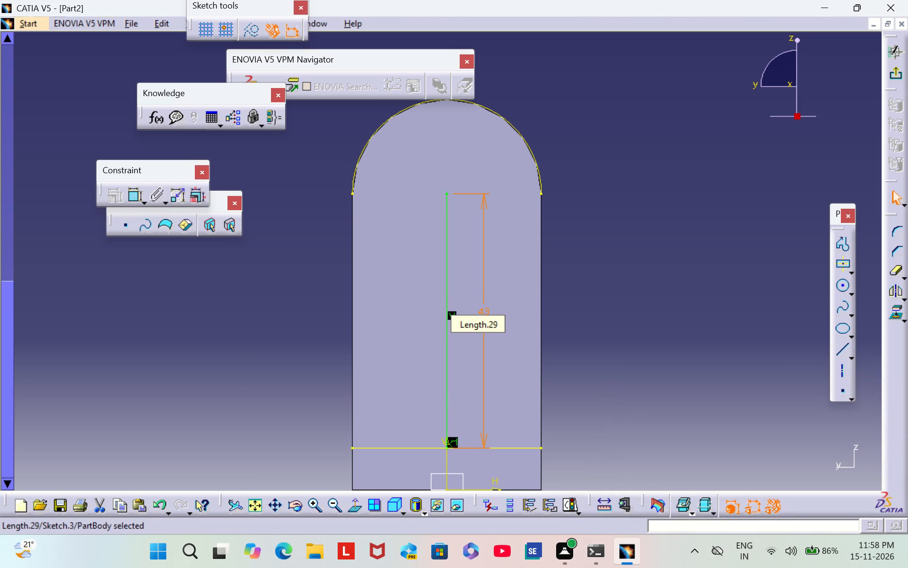
left_click(560, 285)
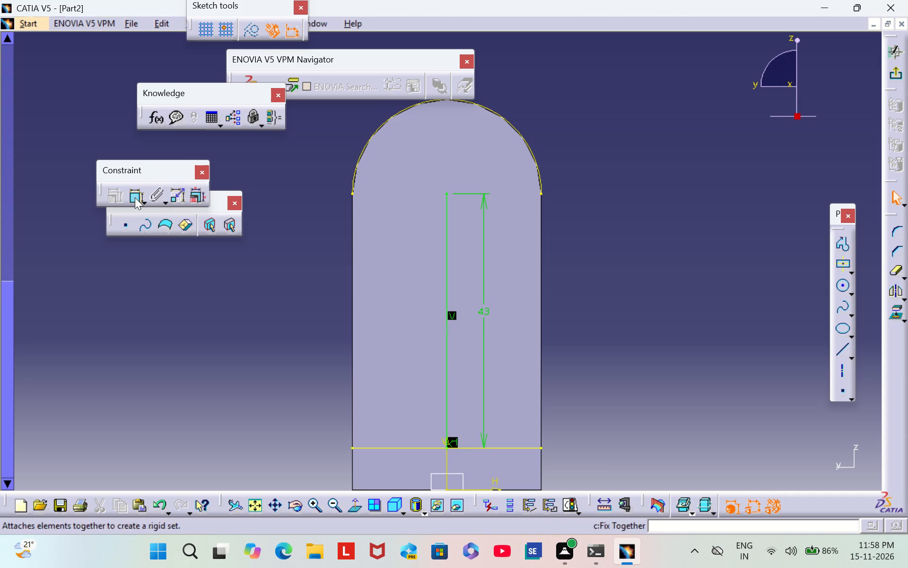
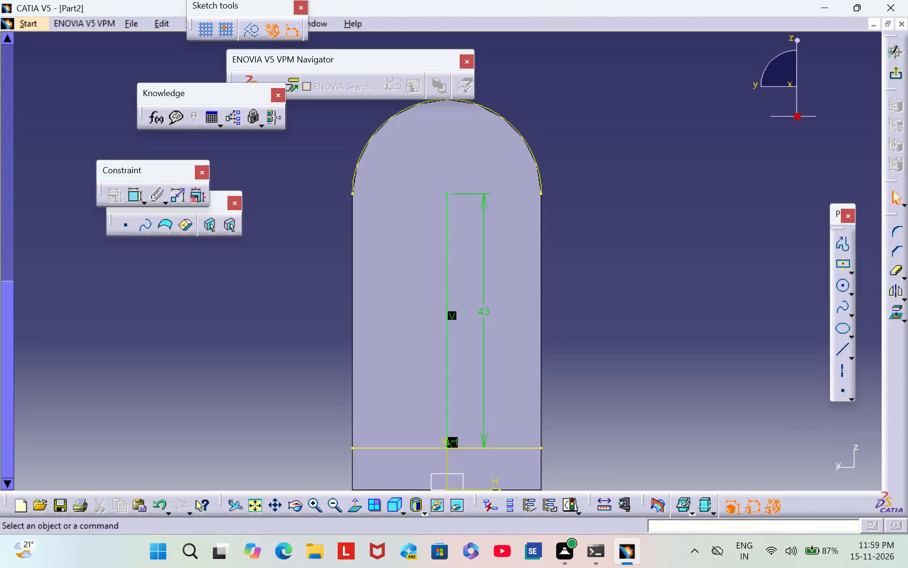
Sketch two concentric circles, about 17 mm and 10 mm in diameter, centred on the vertical axis's upper endpoint.
left_click(847, 284)
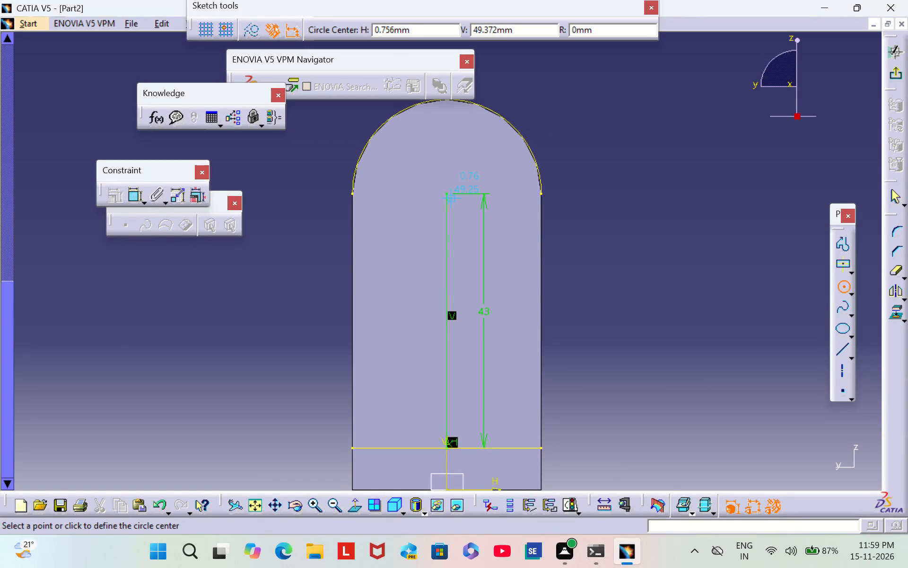
left_click(446, 192)
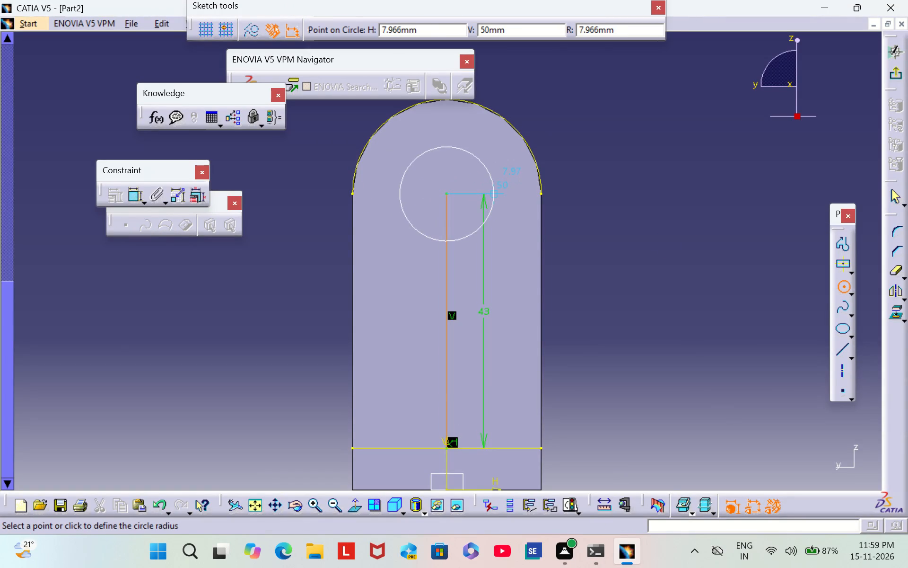
left_click(497, 197)
left_click(673, 252)
left_click(842, 285)
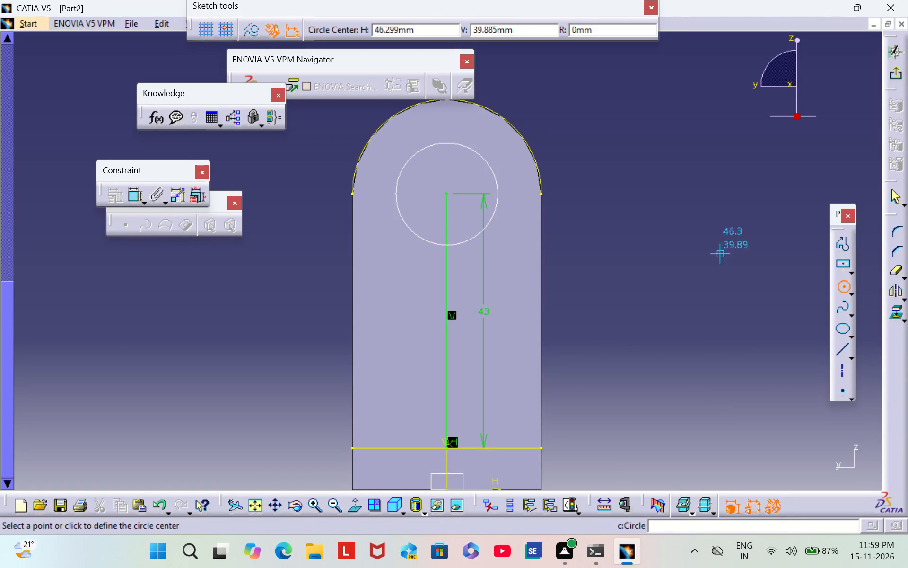
left_click(448, 192)
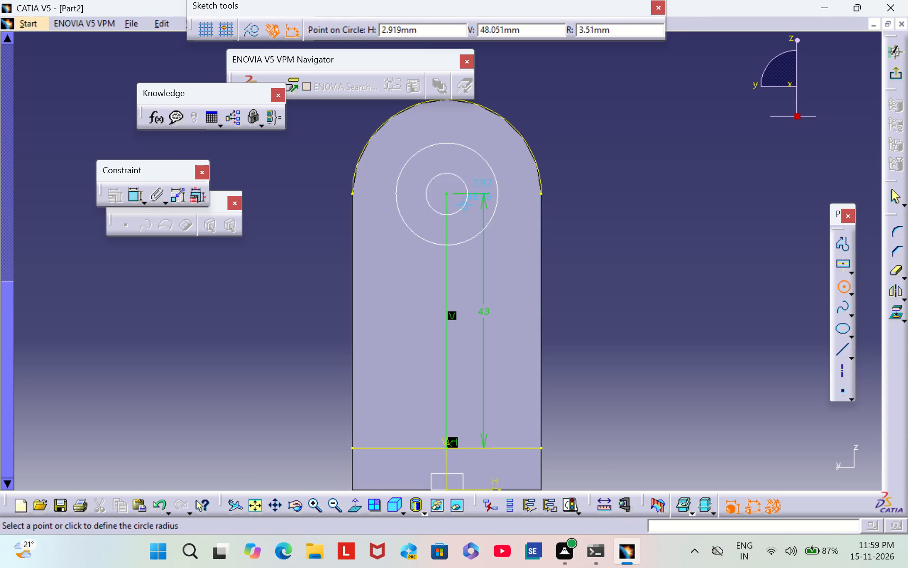
left_click(470, 213)
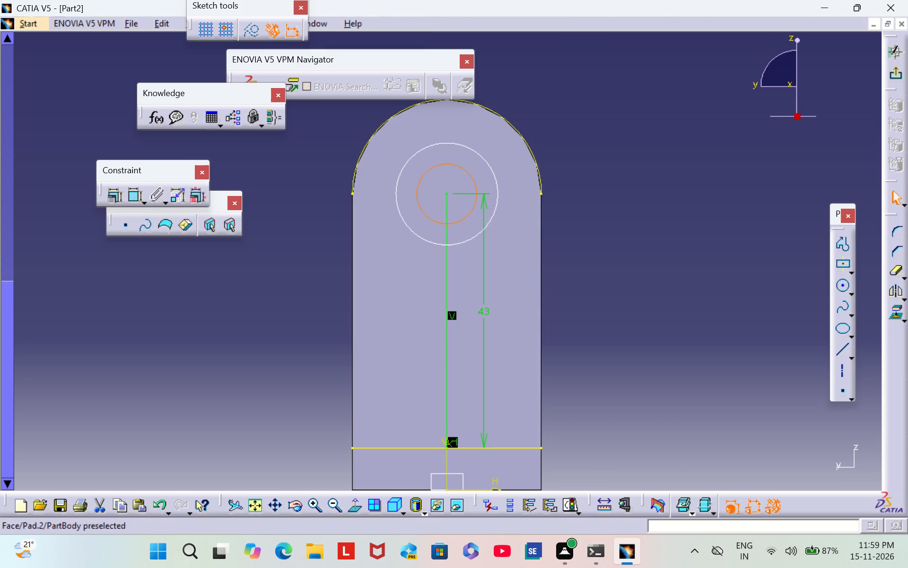
Add diameter dimensions to both concentric circles, placing them outside the upright plate's outline.
left_click(132, 198)
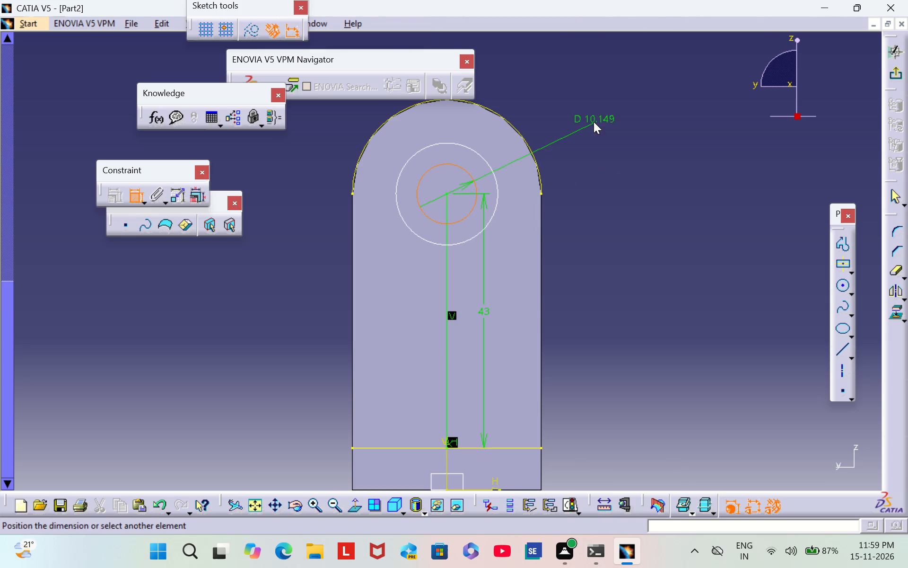
left_click(592, 121)
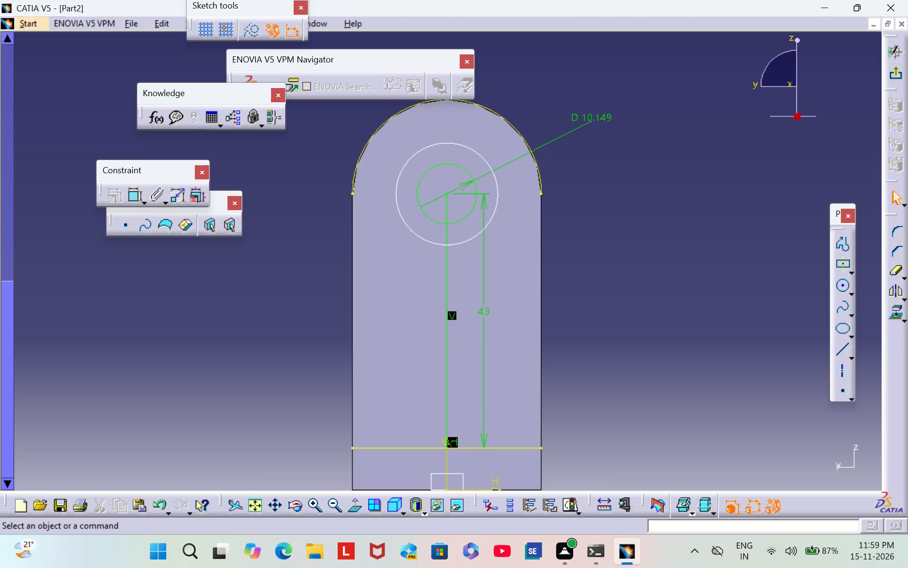
left_click(607, 210)
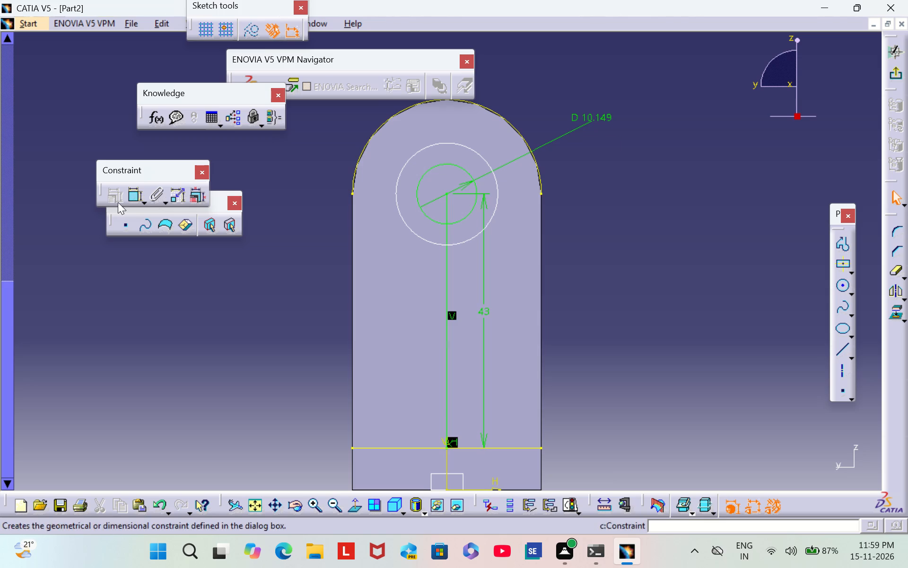
left_click(130, 197)
left_click(494, 209)
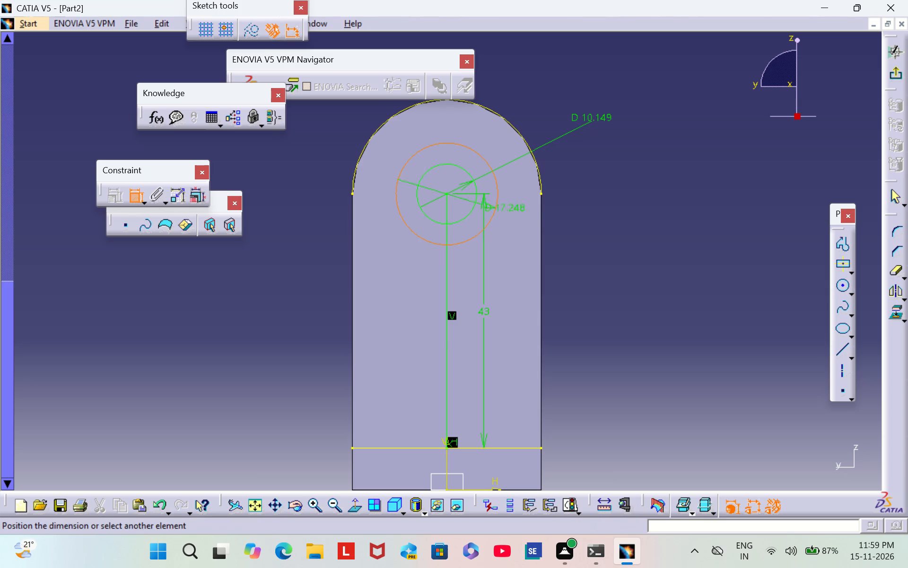
left_click(604, 242)
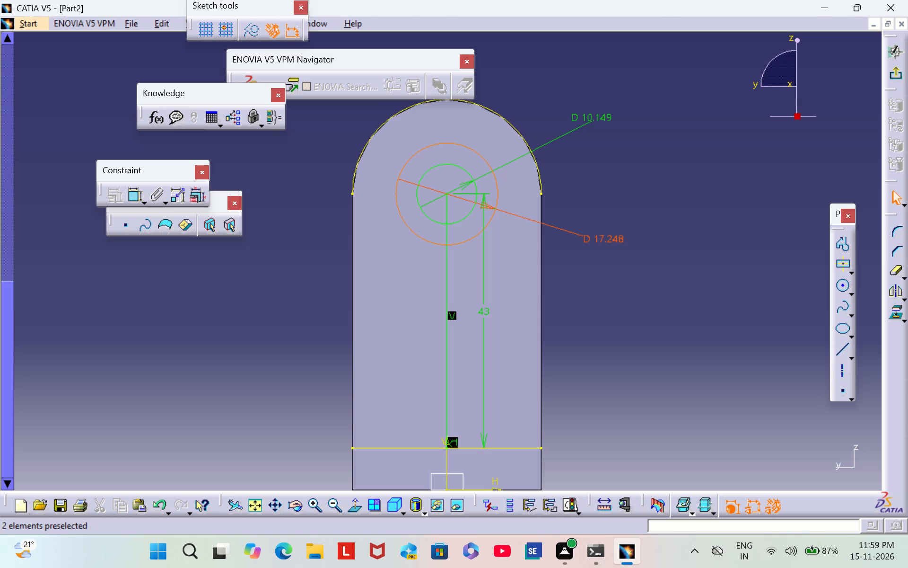
Set the smaller circle's diameter to 22 mm.
double_click(598, 115)
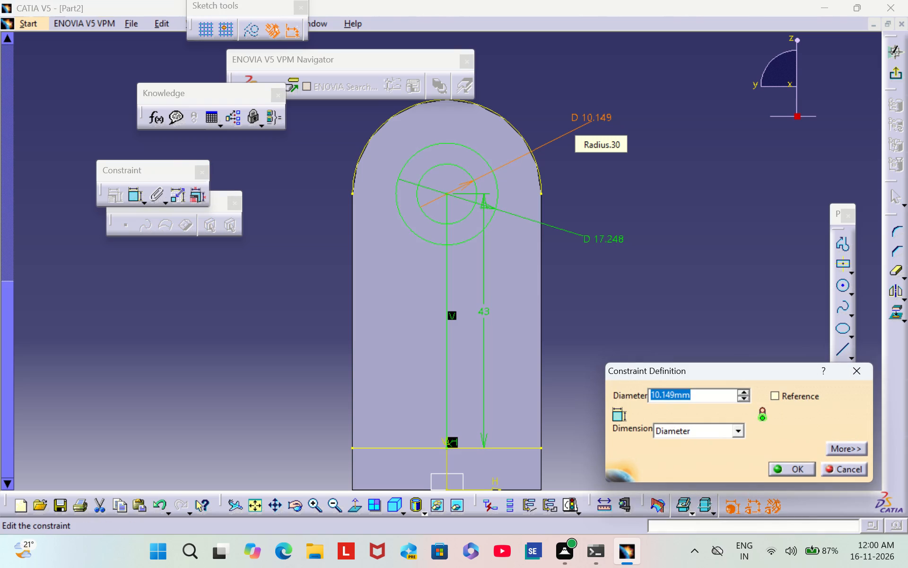
key("BackSpace")
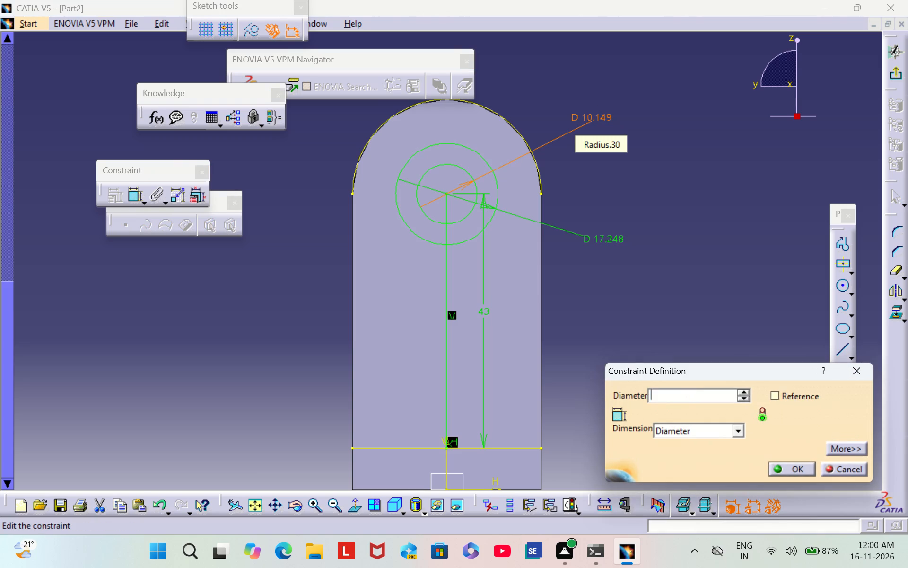
type("22")
key("Return")
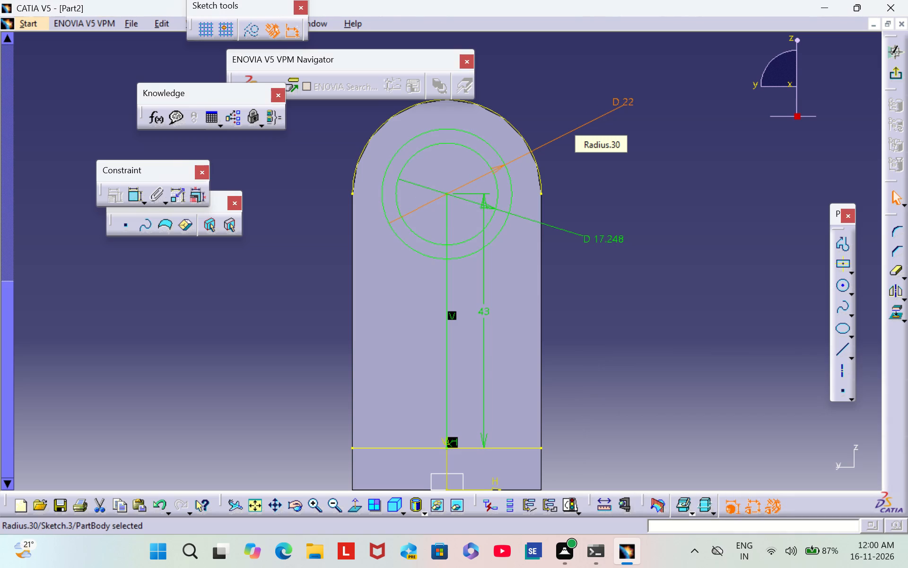
left_click(636, 188)
Set the other concentric circle's diameter to 30 mm.
double_click(606, 238)
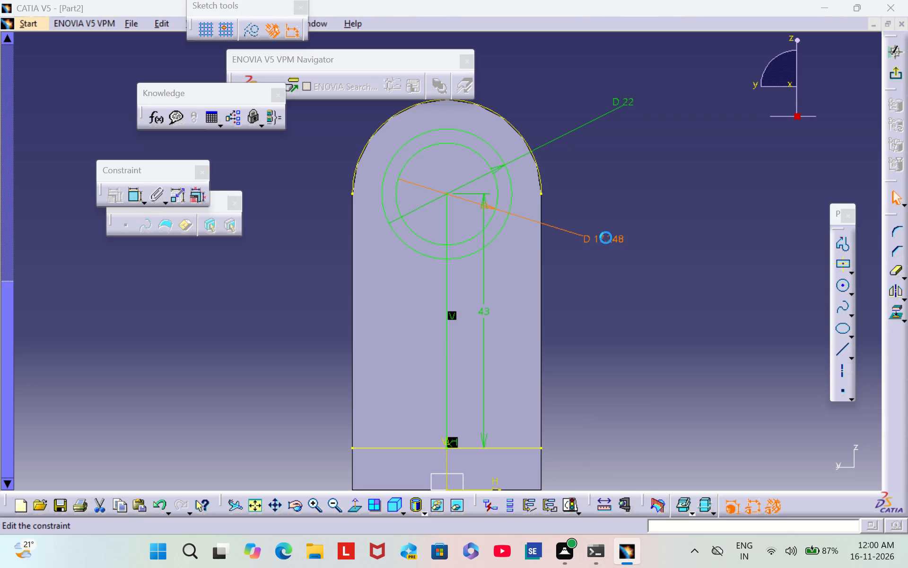
key("BackSpace")
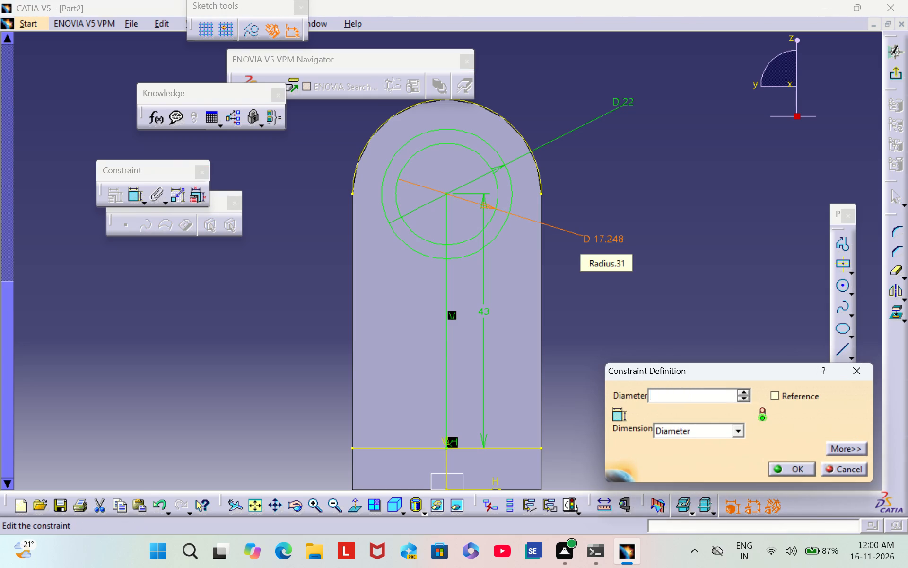
type("30")
key("Return")
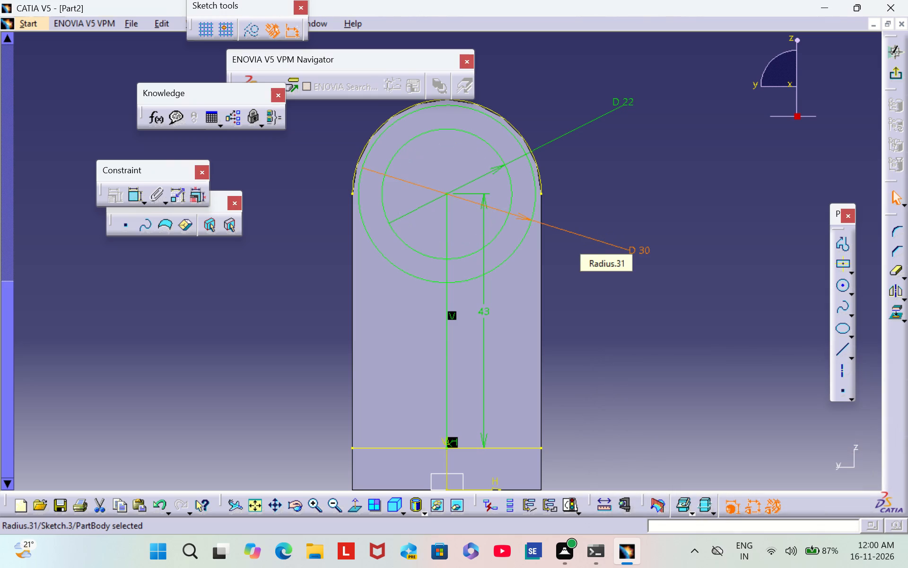
left_click(673, 190)
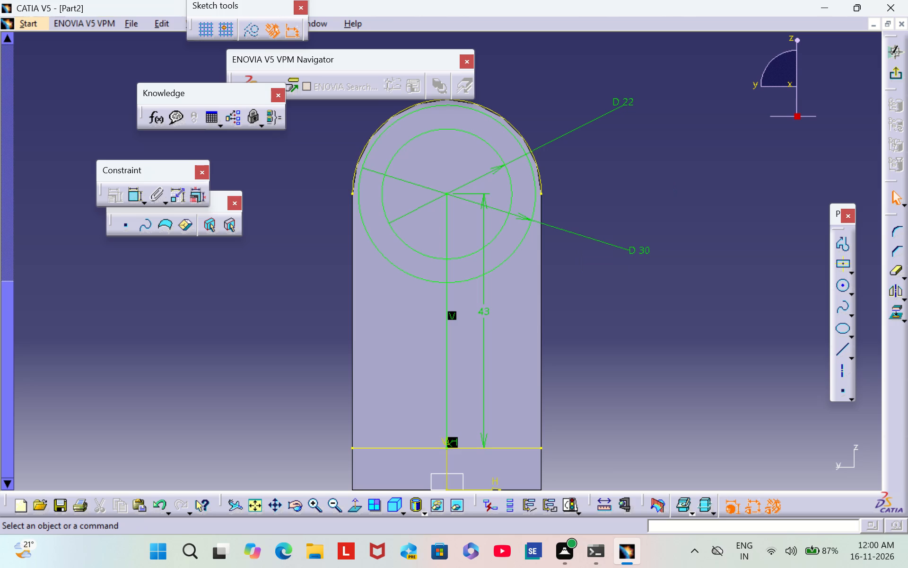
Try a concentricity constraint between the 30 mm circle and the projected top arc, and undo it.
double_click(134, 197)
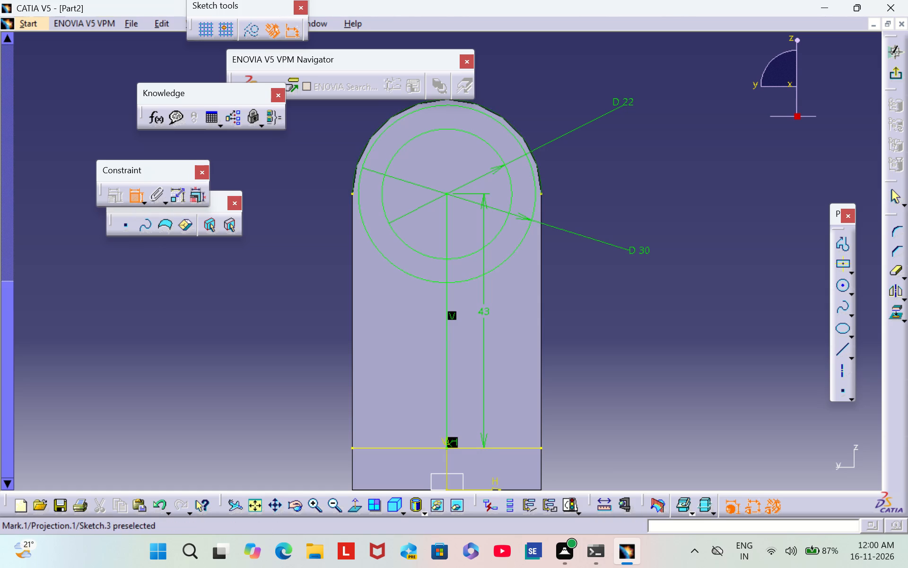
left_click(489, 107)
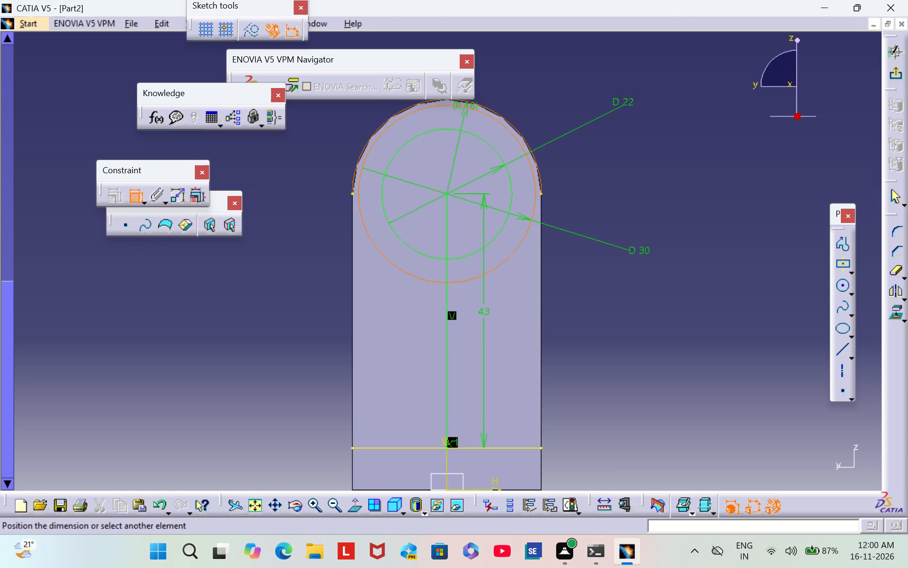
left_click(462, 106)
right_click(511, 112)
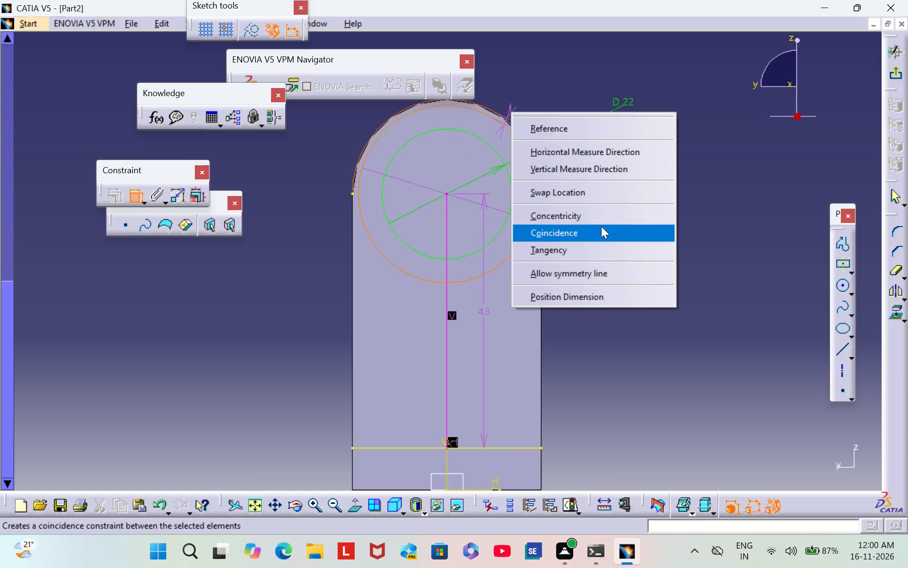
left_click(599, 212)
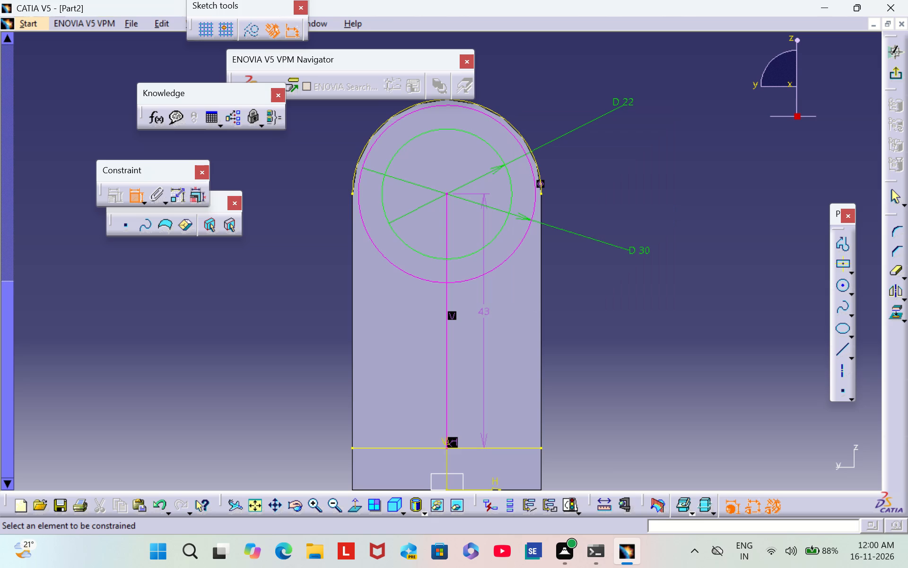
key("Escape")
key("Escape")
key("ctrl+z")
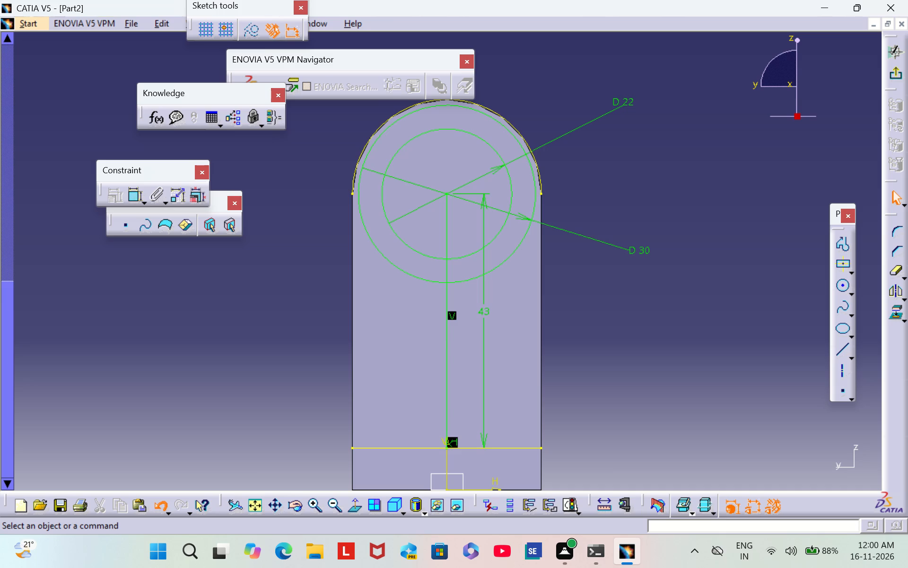
Exit and reopen the sketch, delete its projected top arc and projected bottom edge, and return to the 3D part.
left_click(896, 72)
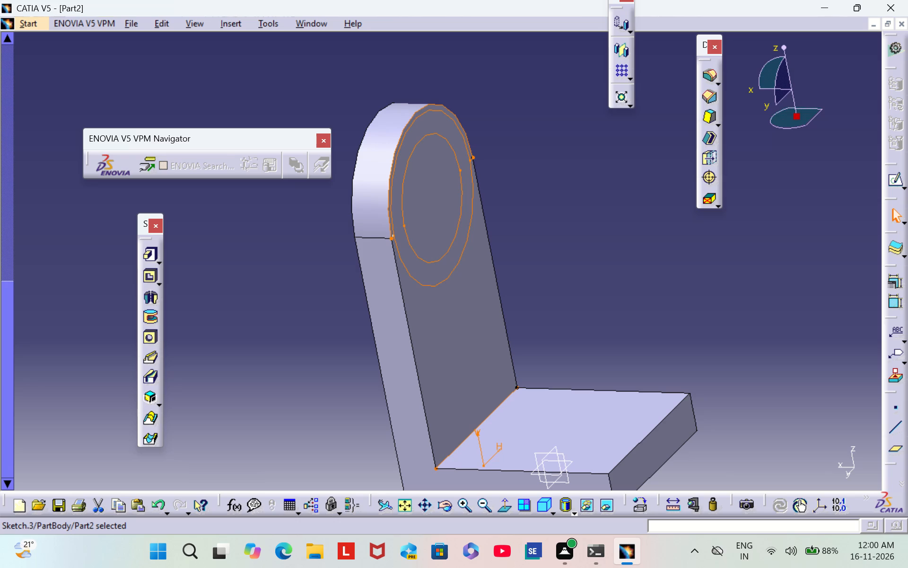
left_click(893, 178)
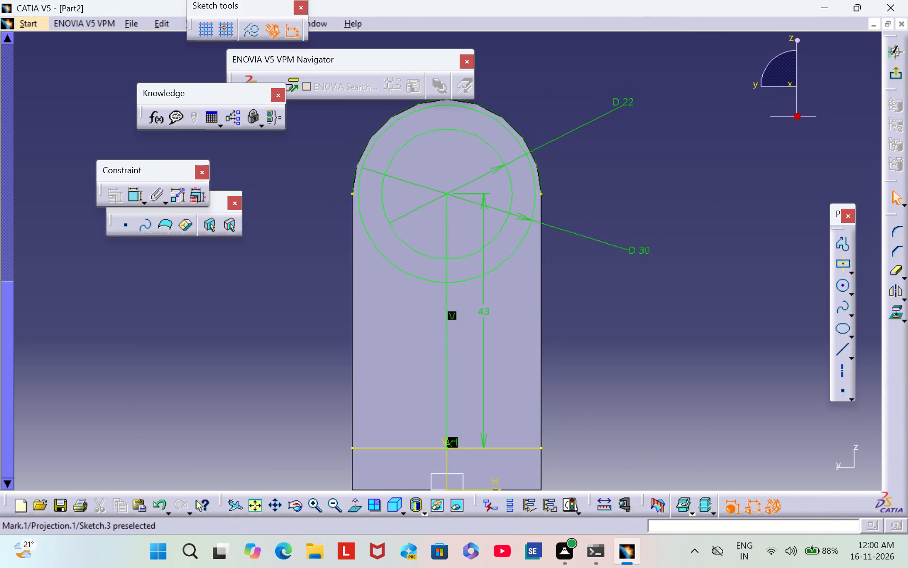
right_click(510, 123)
left_click(620, 316)
scroll(606, 382, "down", 1)
middle_click_drag(606, 382, 620, 288)
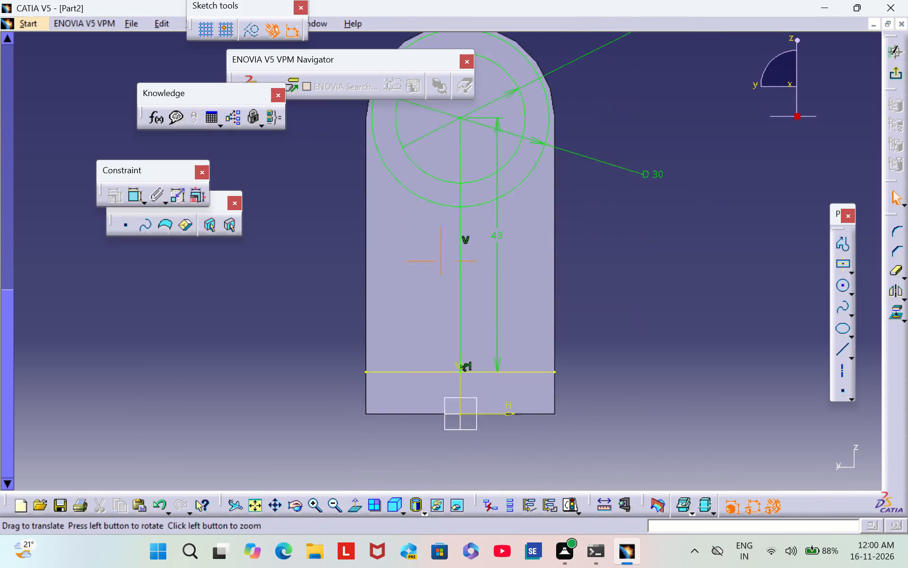
middle_click_drag(620, 288, 618, 277)
scroll(618, 277, "up", 1)
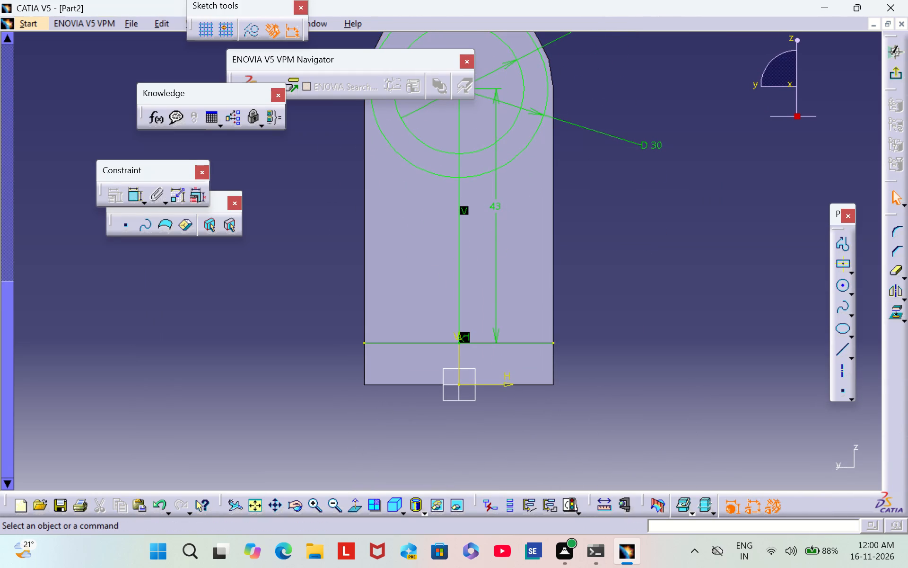
right_click(510, 340)
left_click(582, 302)
middle_click_drag(635, 216, 676, 357)
left_click(892, 77)
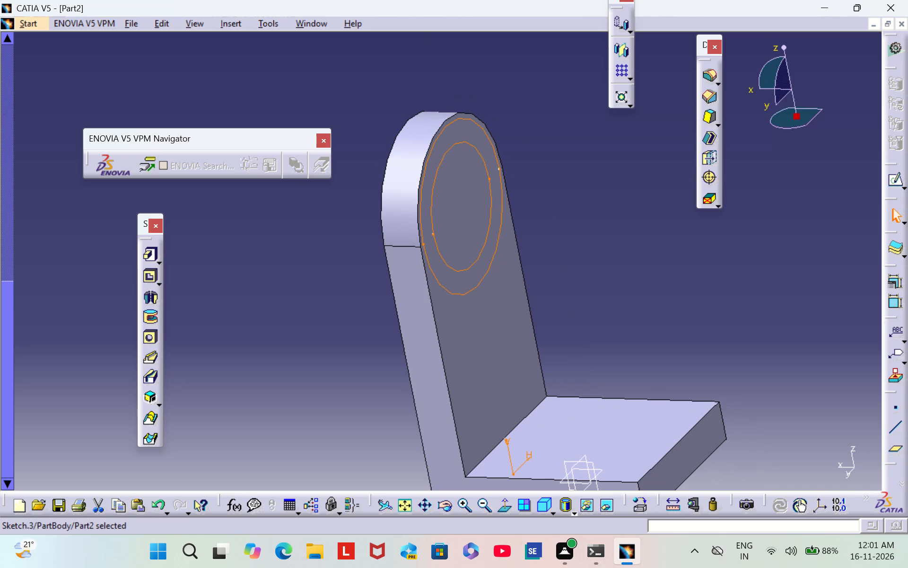
Pad the ring profile of the two concentric circles 18 mm outward from the upright plate's inner face.
left_click(151, 253)
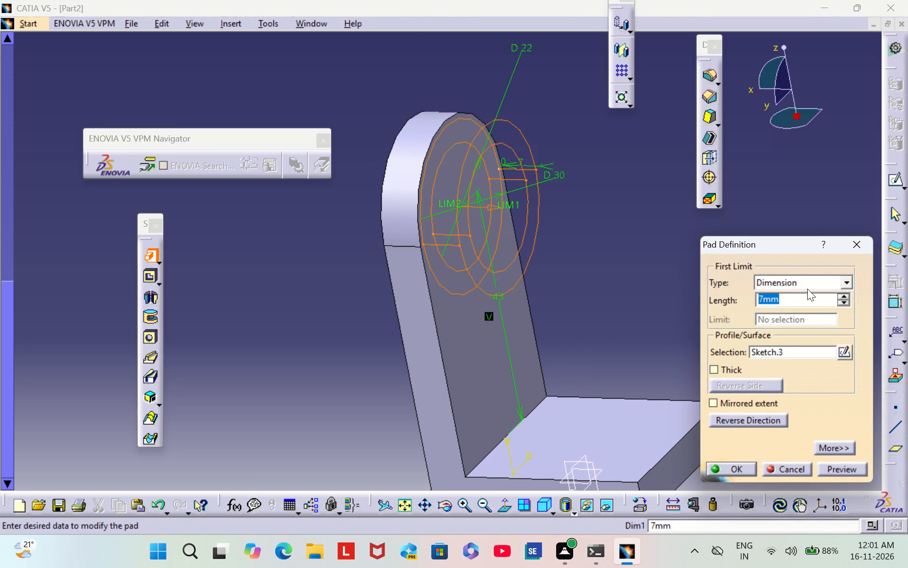
key("BackSpace")
type("18")
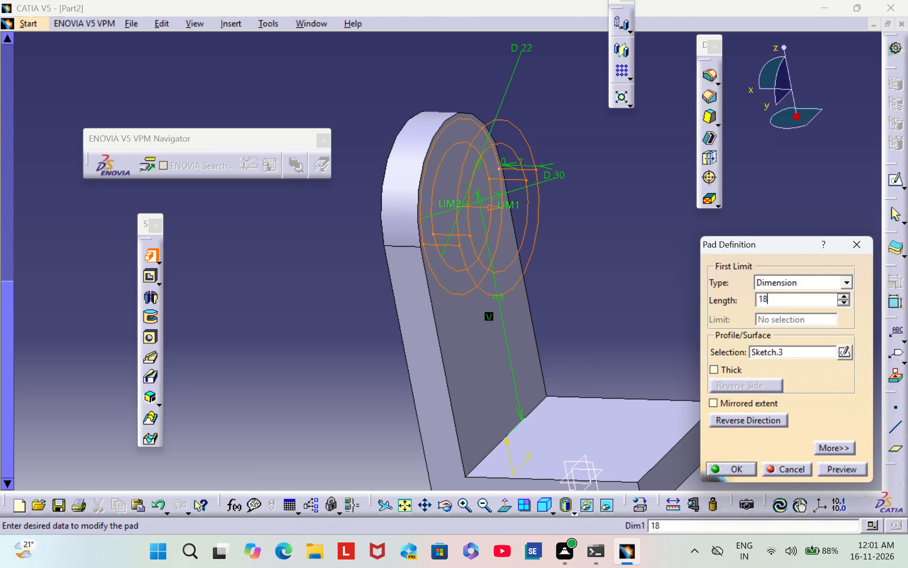
key("Return")
left_click(707, 338)
scroll(747, 308, "down", 1)
middle_click_drag(743, 306, 693, 273)
scroll(693, 273, "down", 1)
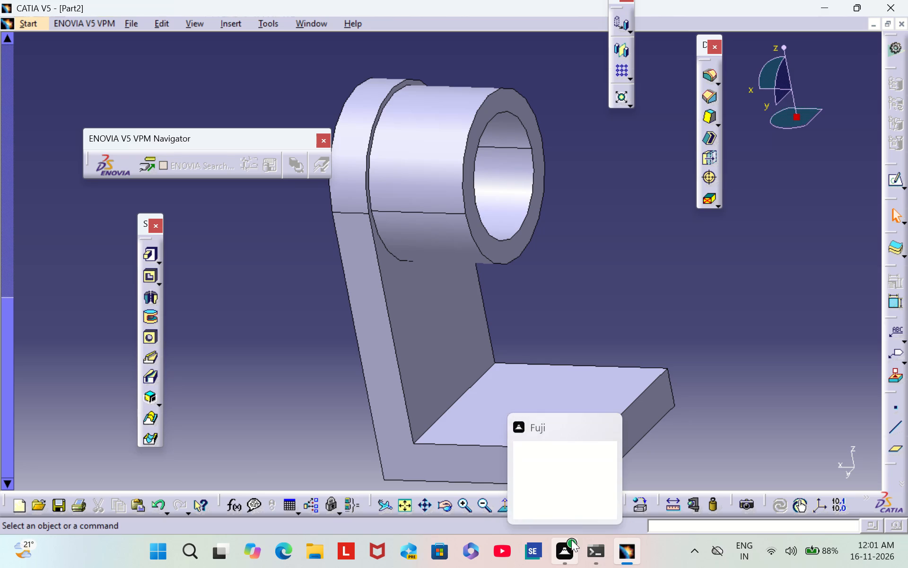
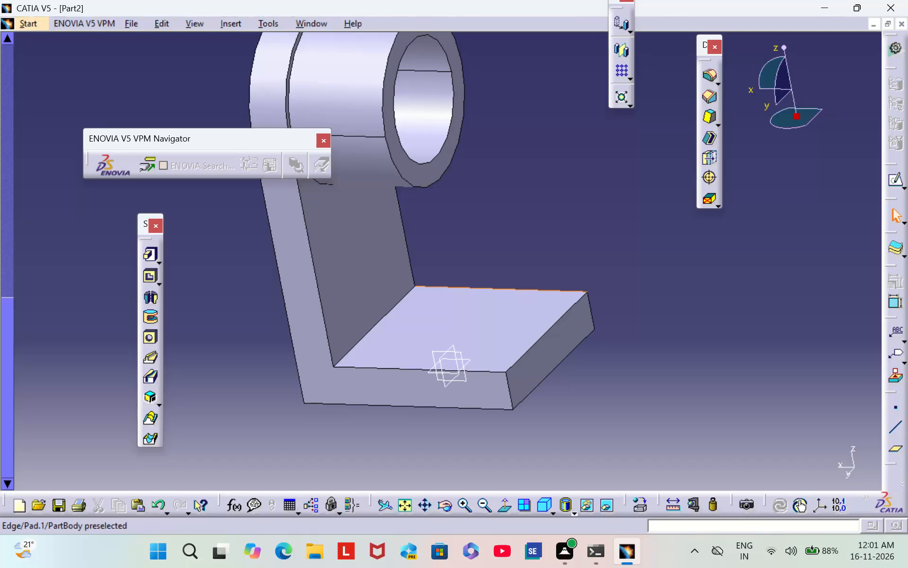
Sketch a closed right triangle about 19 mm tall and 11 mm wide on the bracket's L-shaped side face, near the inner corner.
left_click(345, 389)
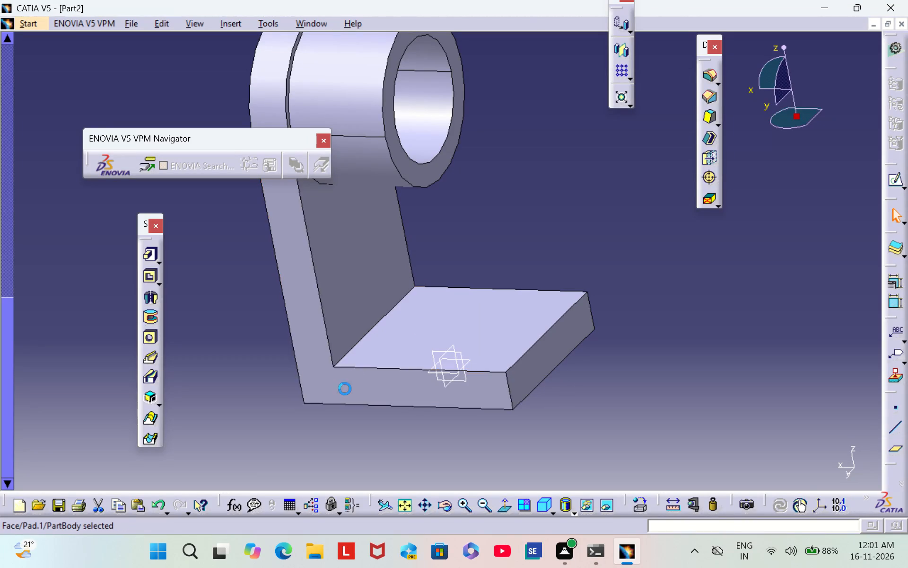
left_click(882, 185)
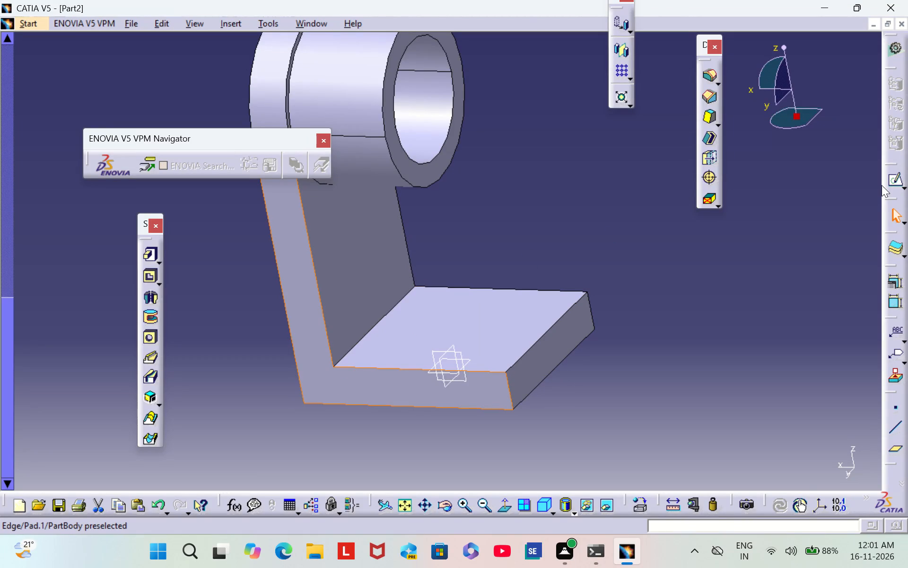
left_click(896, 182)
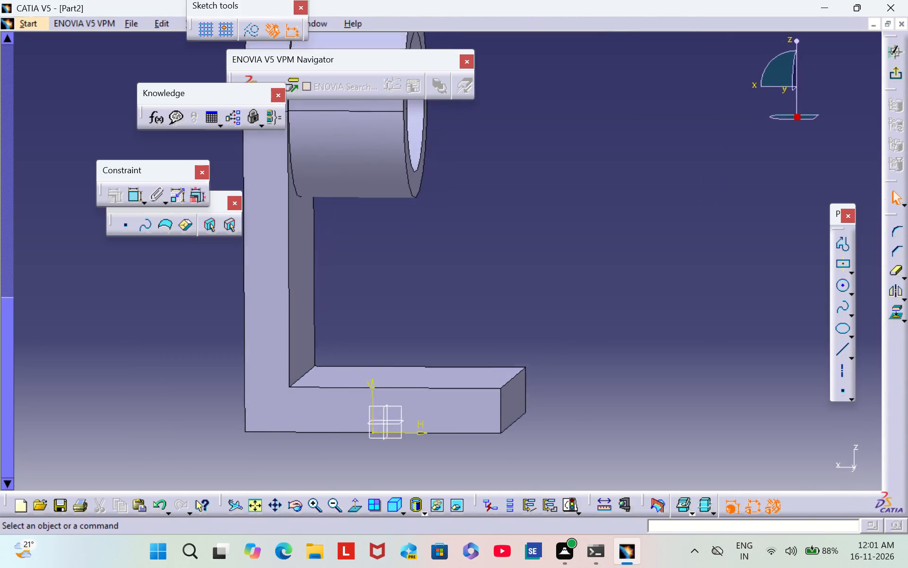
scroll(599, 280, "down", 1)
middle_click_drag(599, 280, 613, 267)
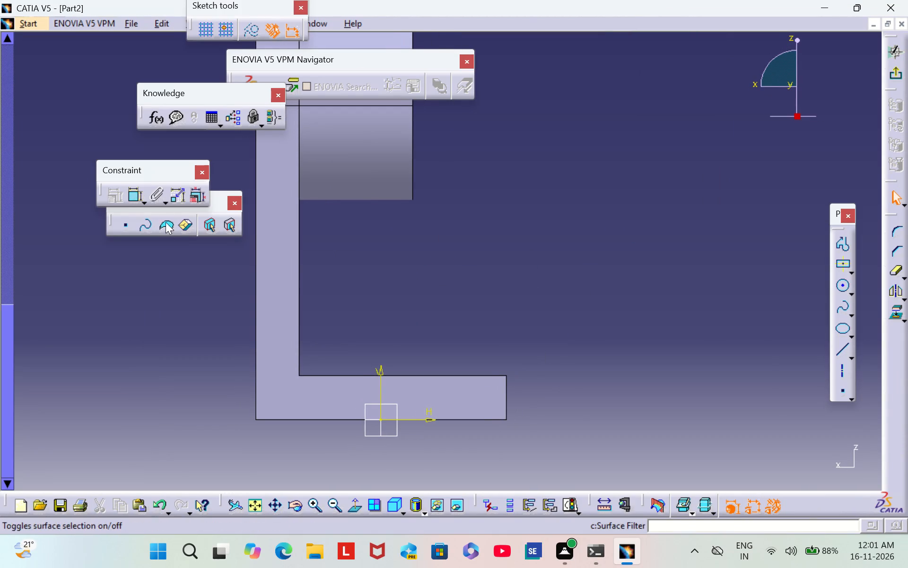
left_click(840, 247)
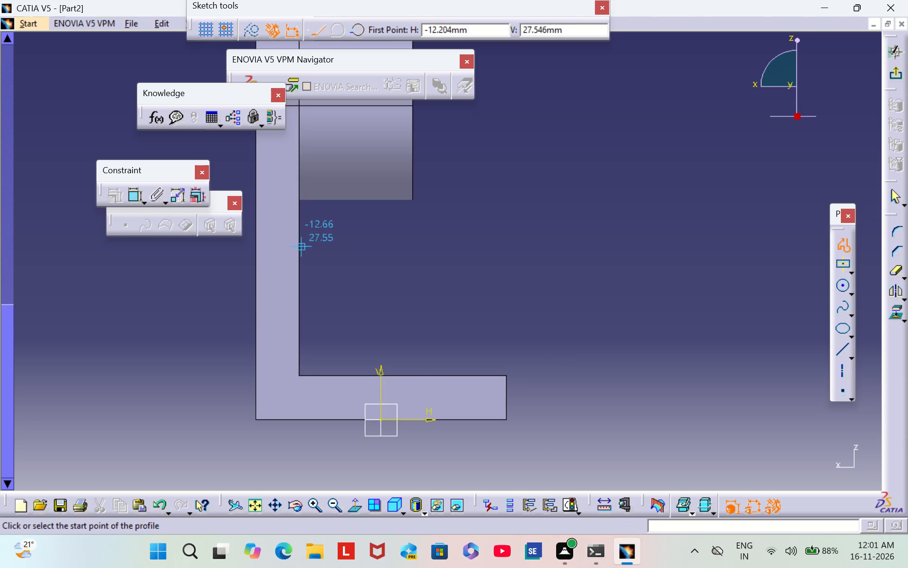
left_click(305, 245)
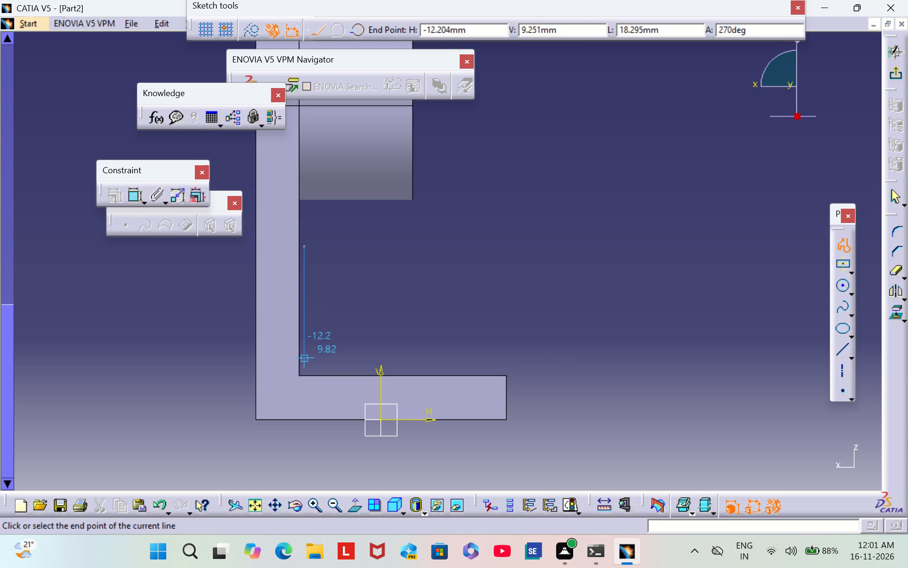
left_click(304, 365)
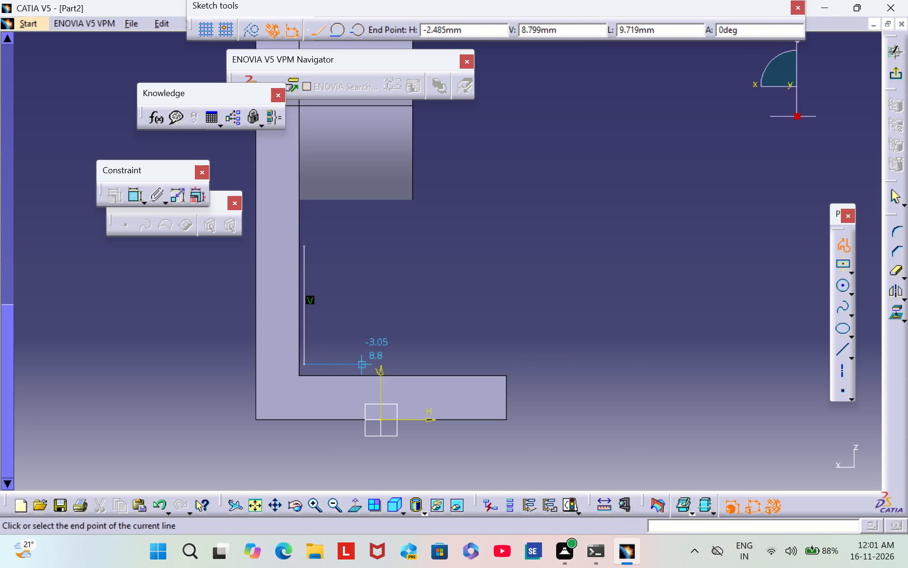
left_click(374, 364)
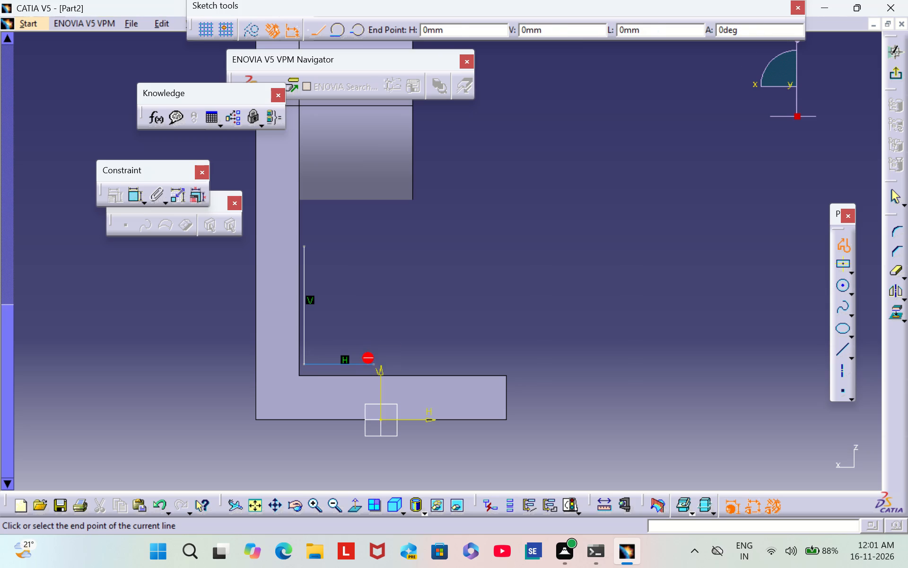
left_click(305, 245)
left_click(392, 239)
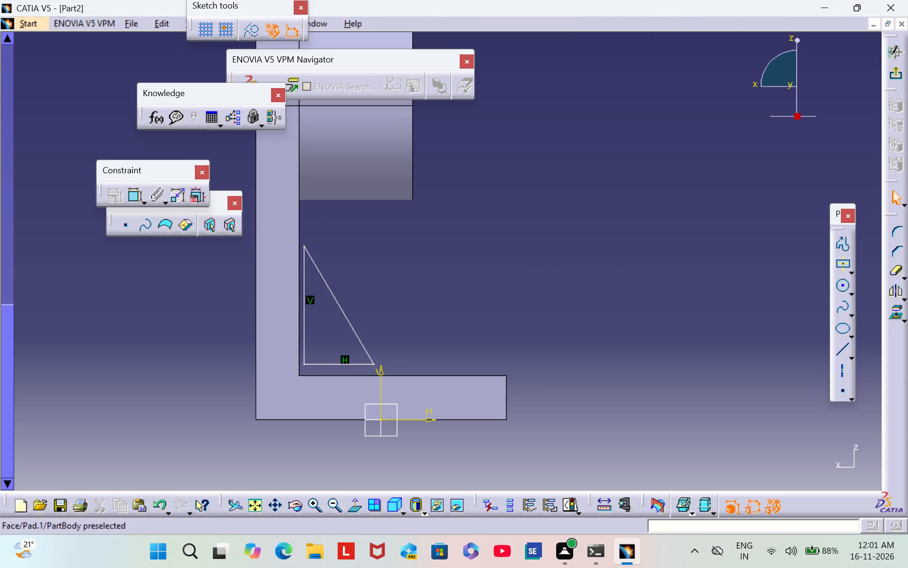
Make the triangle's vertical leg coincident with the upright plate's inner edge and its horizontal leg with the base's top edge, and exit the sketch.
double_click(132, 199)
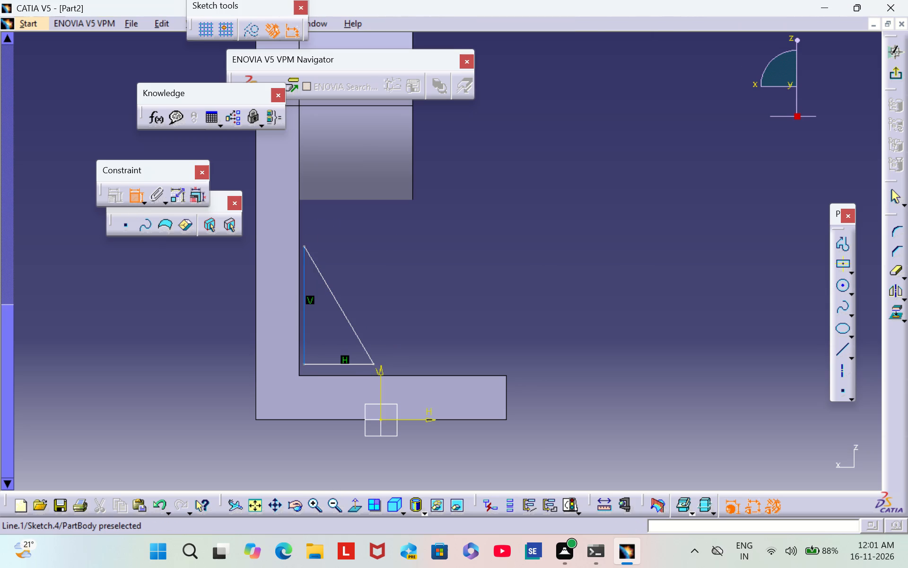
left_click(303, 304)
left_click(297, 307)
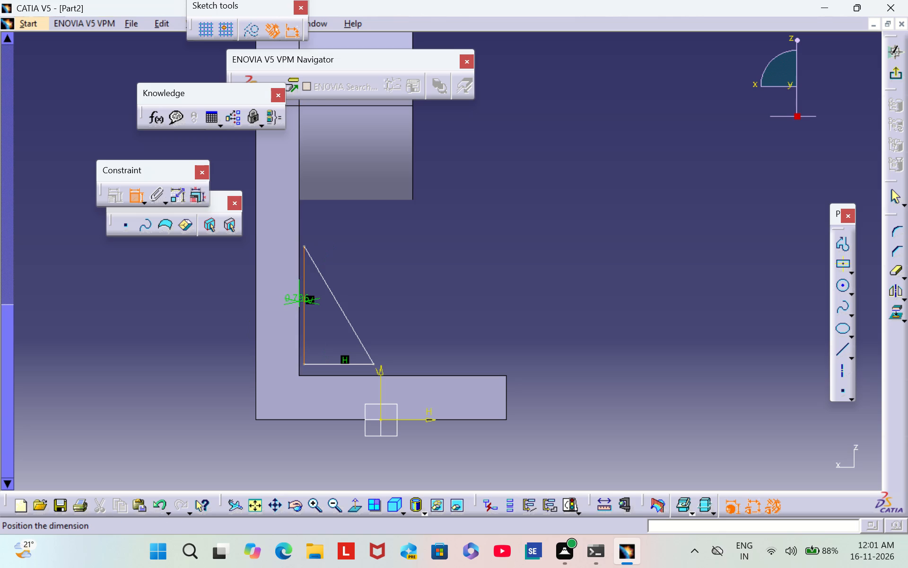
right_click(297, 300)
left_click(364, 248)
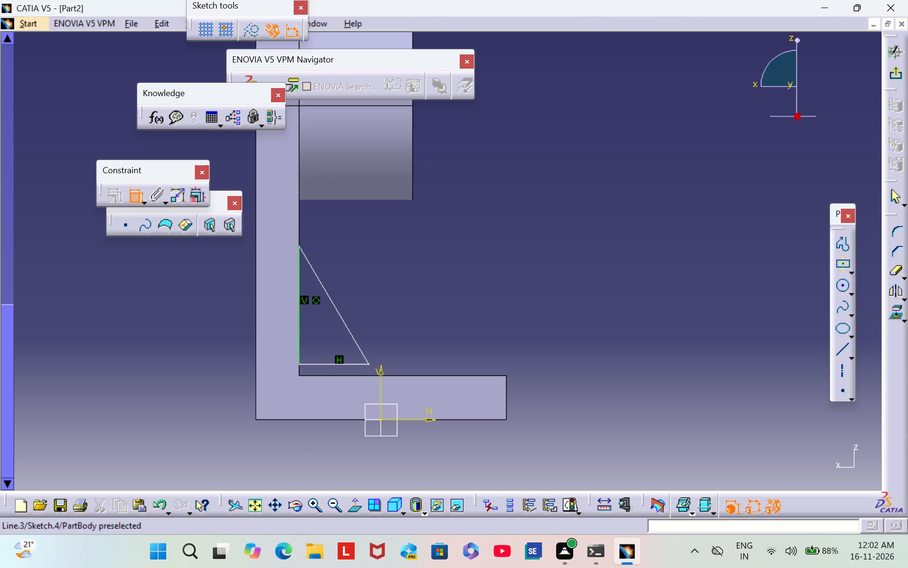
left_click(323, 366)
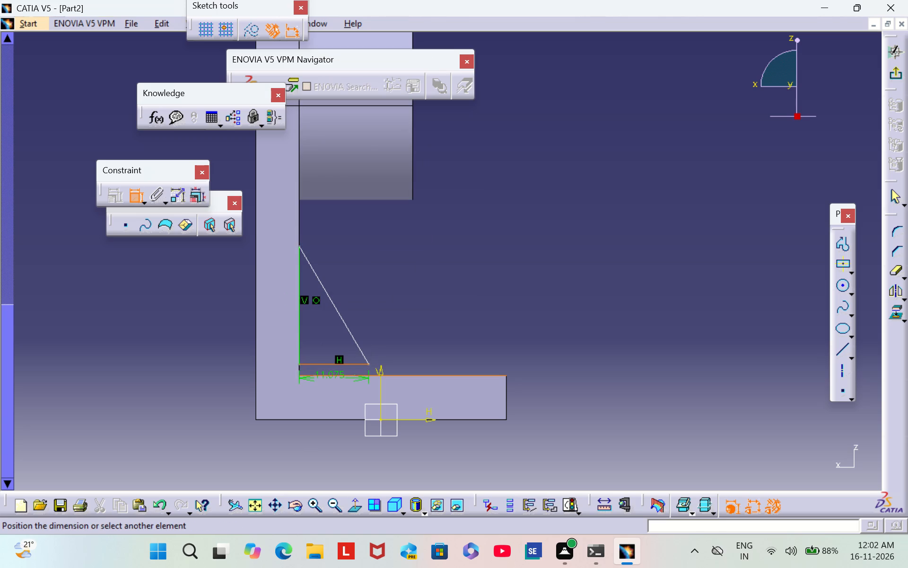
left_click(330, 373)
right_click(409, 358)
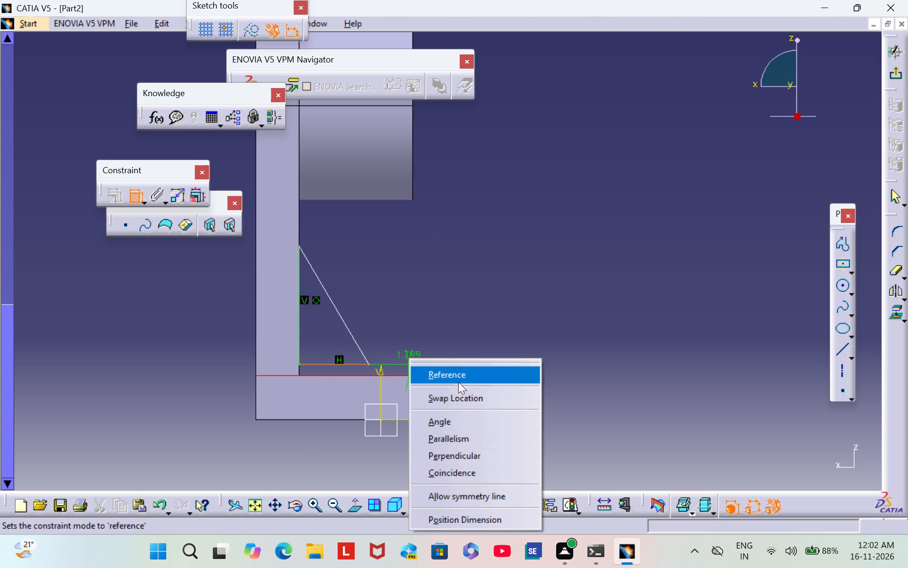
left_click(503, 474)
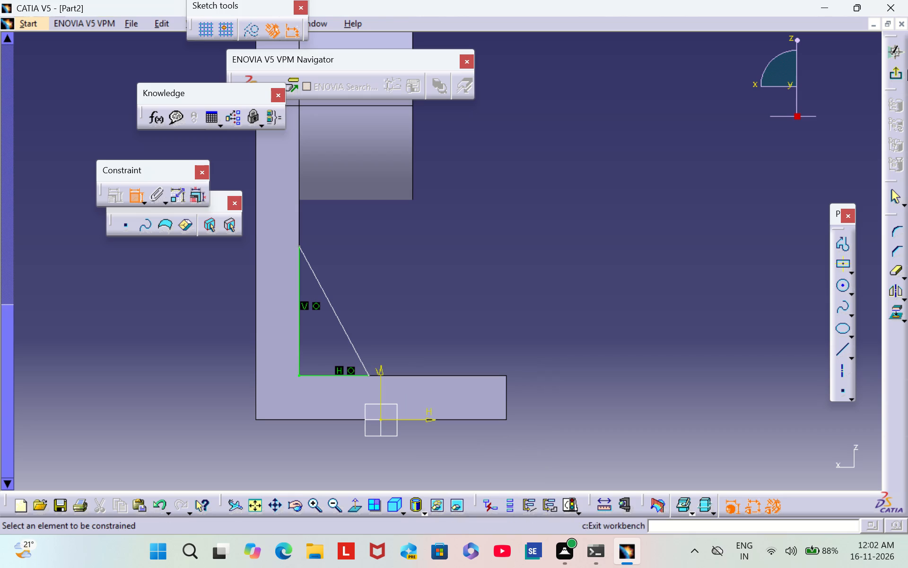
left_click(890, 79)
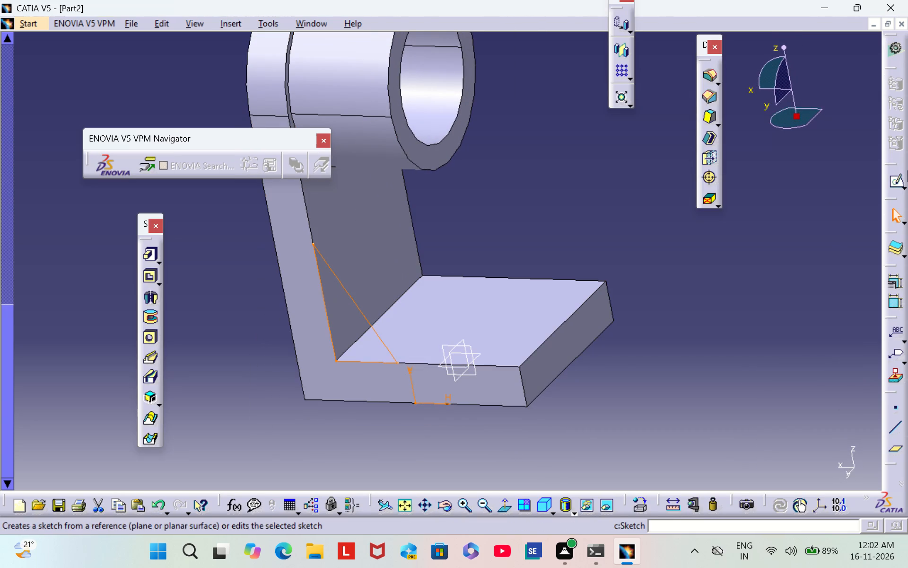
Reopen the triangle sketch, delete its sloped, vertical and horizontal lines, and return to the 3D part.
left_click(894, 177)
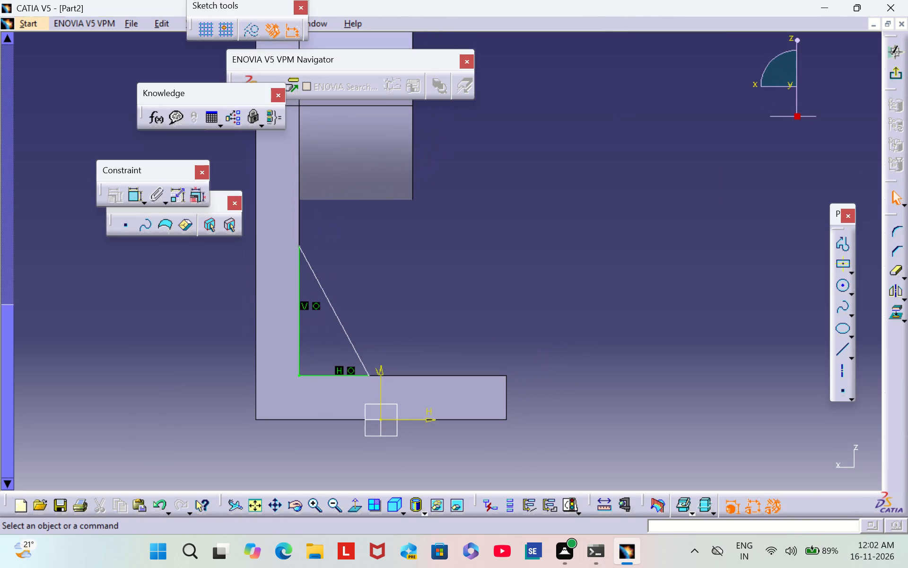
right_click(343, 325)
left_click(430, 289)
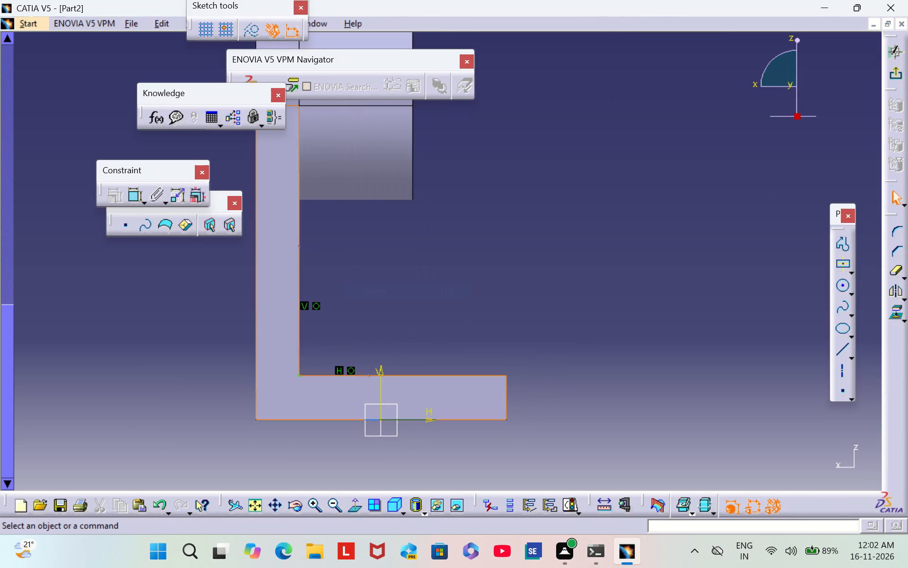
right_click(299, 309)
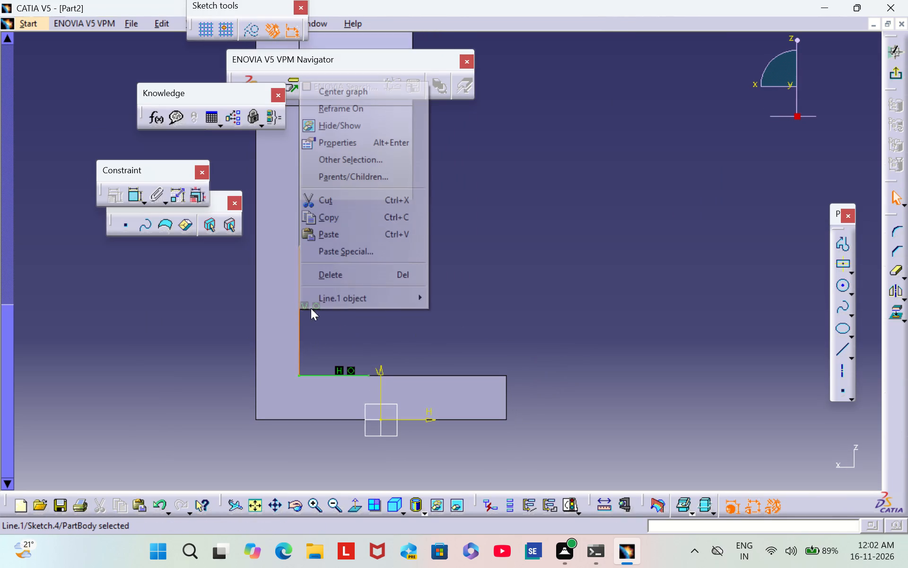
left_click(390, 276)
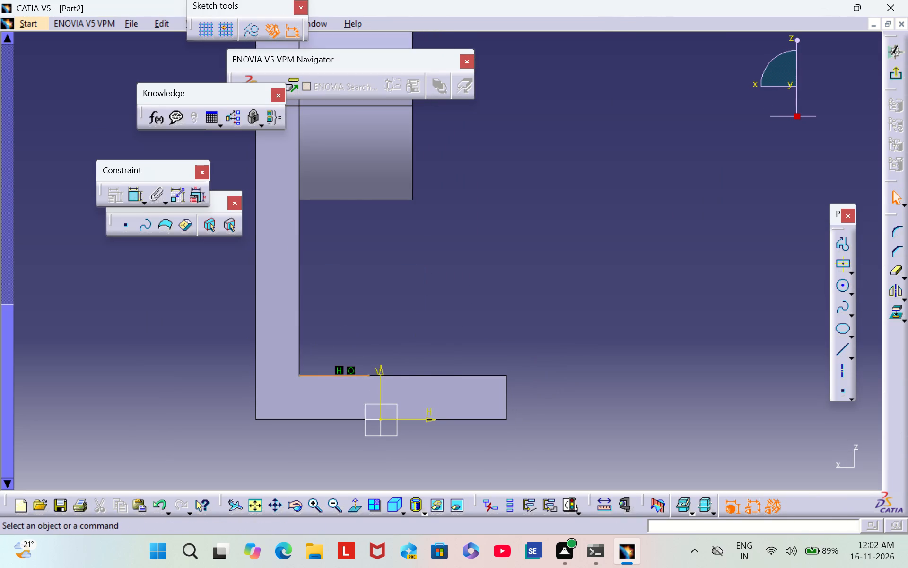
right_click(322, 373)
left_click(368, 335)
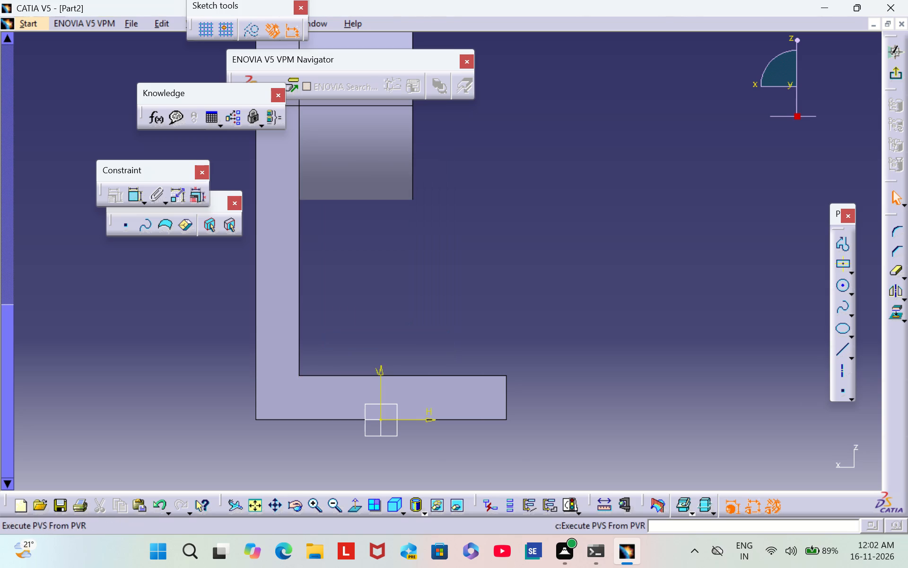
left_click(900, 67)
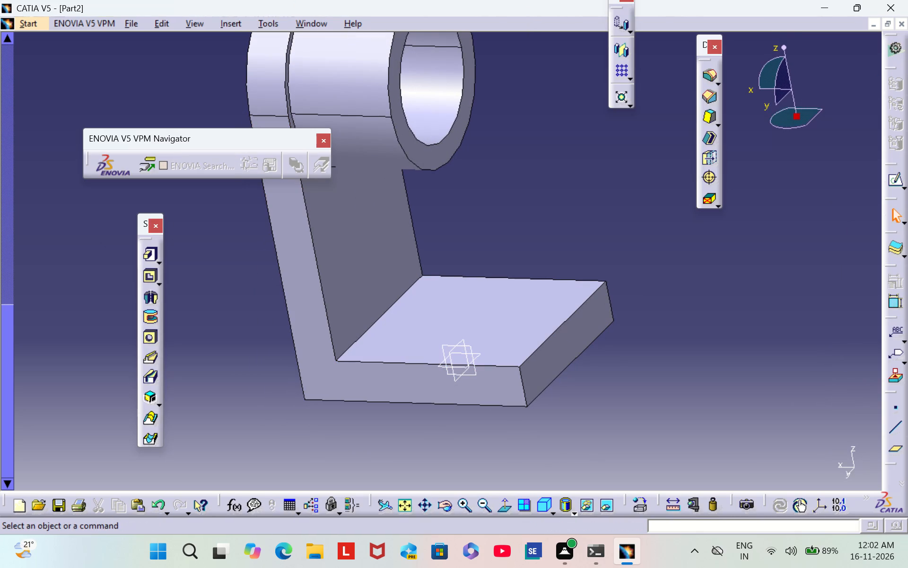
Create a reference plane offset 10 mm from the zx plane.
middle_click_drag(688, 290, 480, 386)
right_click_drag(689, 289, 480, 386)
scroll(689, 289, "down", 1)
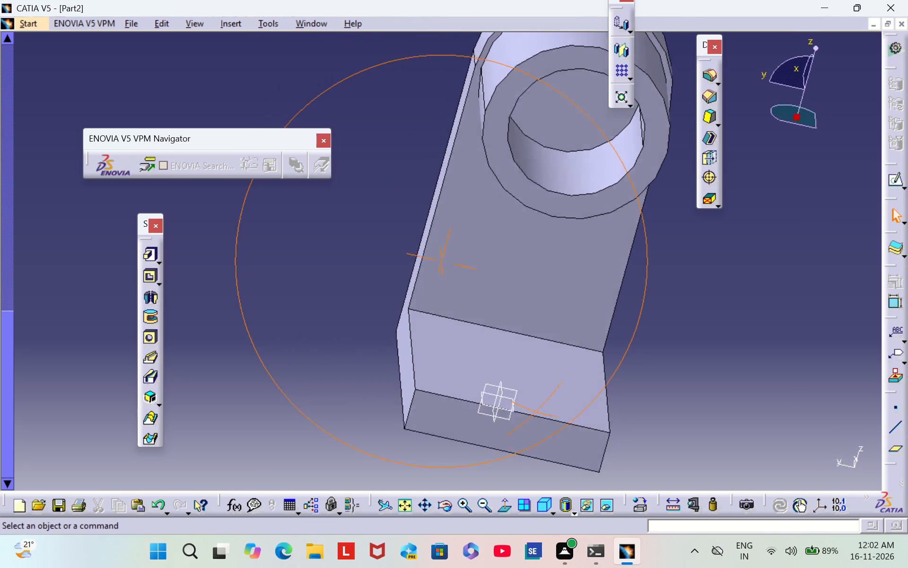
middle_click_drag(480, 386, 476, 392)
right_click_drag(480, 386, 476, 392)
scroll(476, 394, "up", 1)
scroll(624, 373, "down", 1)
middle_click_drag(624, 373, 549, 357)
right_click_drag(624, 371, 549, 357)
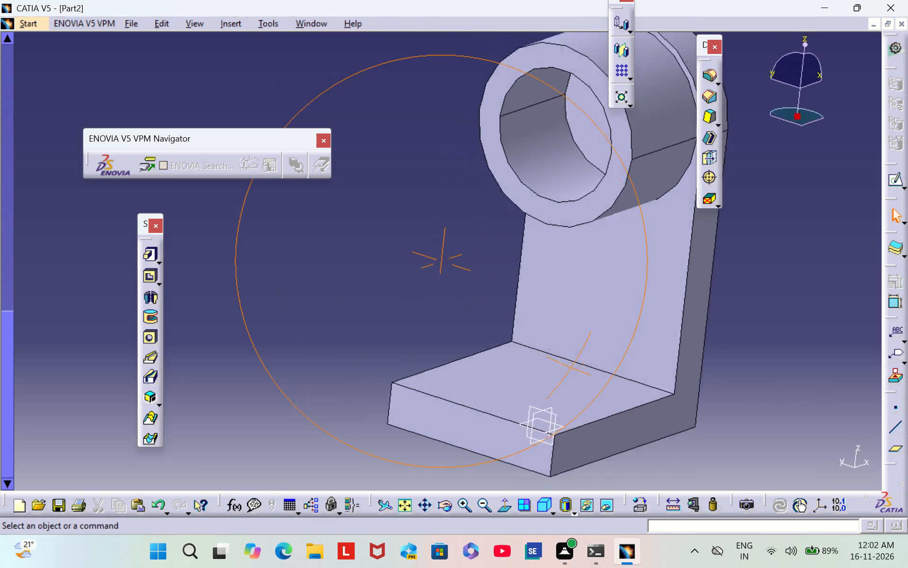
right_click_drag(549, 357, 592, 374)
middle_click_drag(549, 357, 592, 374)
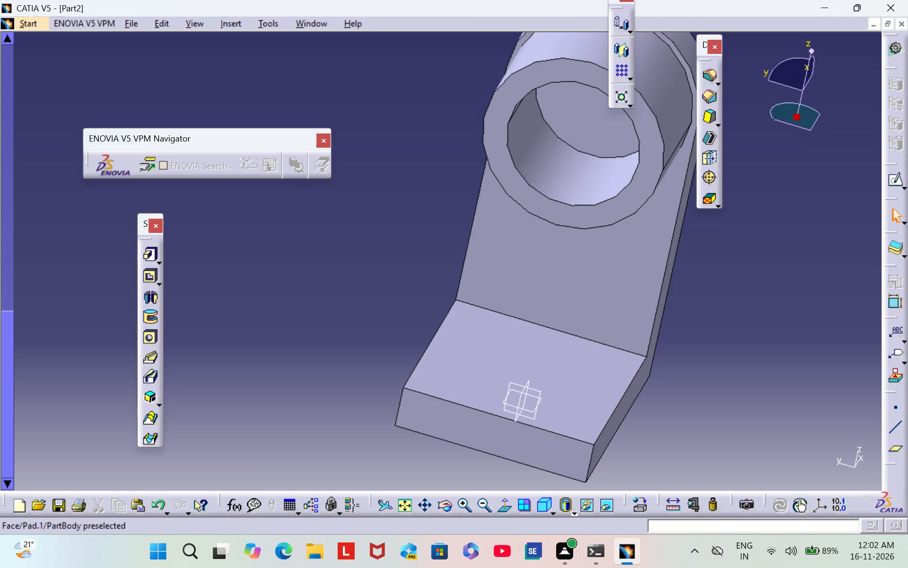
left_click(899, 450)
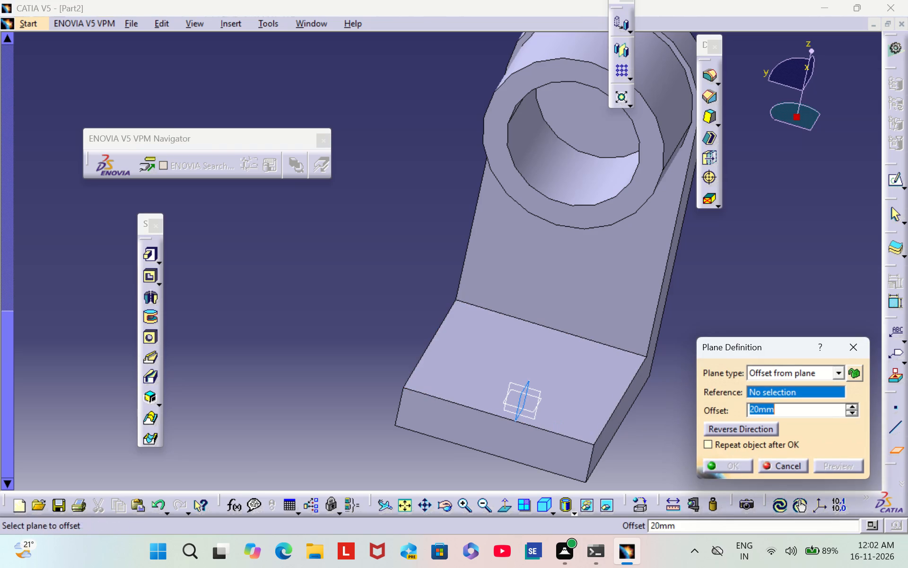
left_click(520, 394)
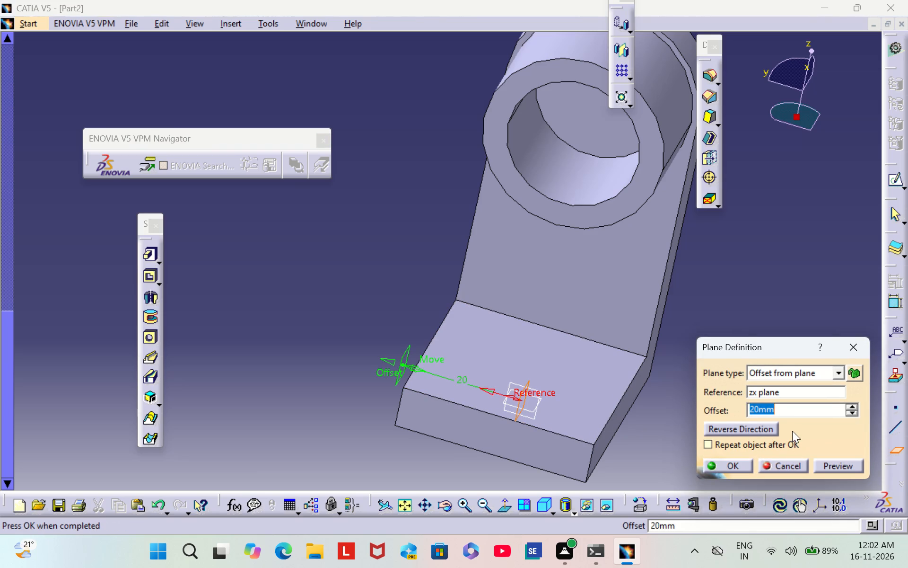
key("BackSpace")
key("1")
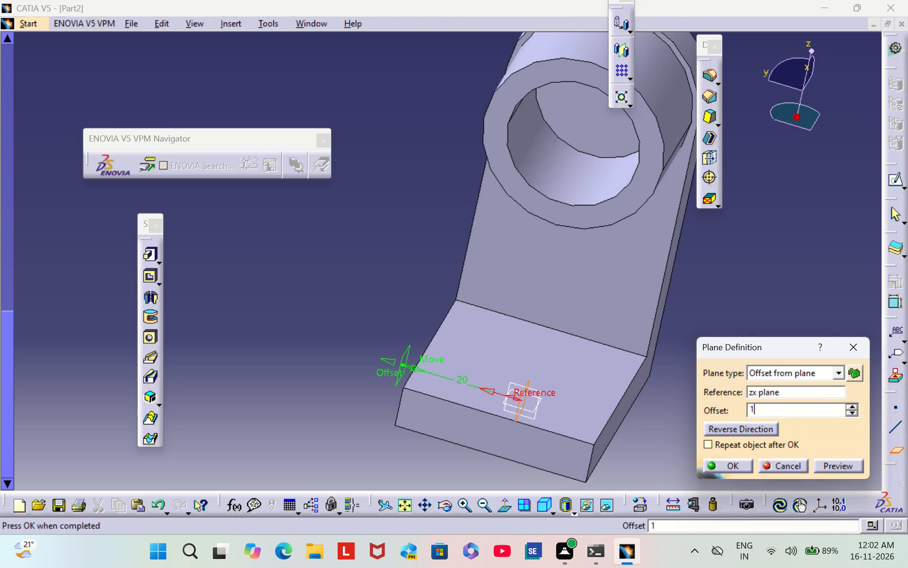
key("0")
left_click(735, 465)
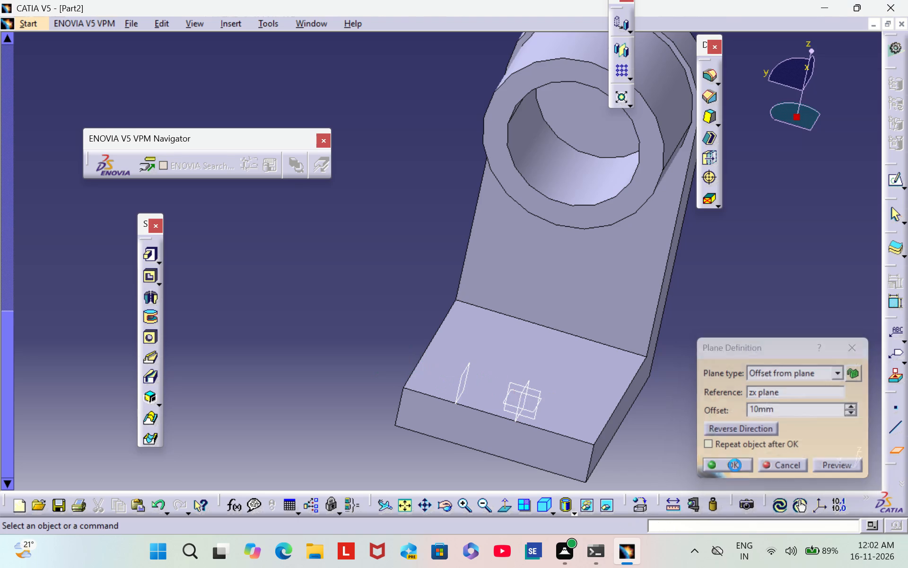
Sketch a closed right triangle about 17 mm tall and 10 mm wide on the offset plane, near the bracket's inner corner.
left_click(459, 386)
left_click(890, 183)
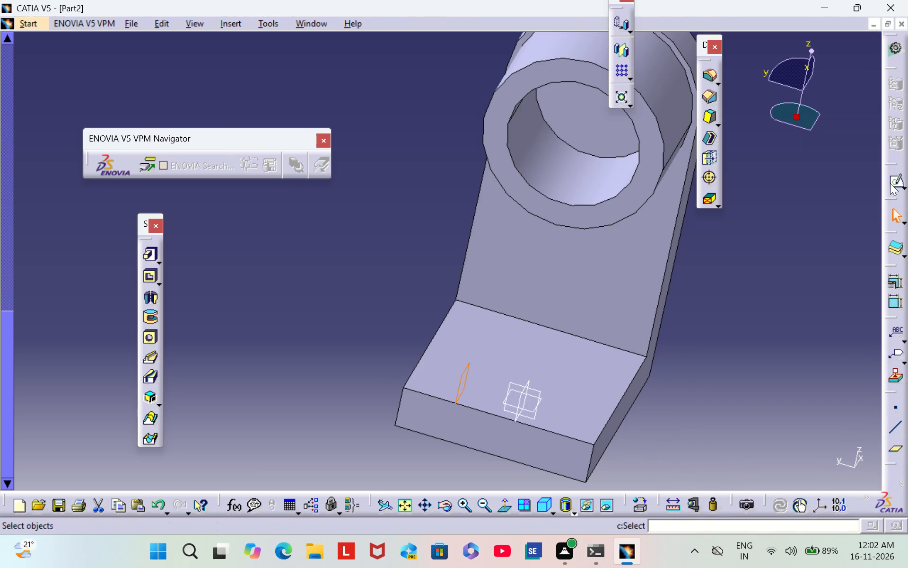
middle_click_drag(375, 384, 810, 118)
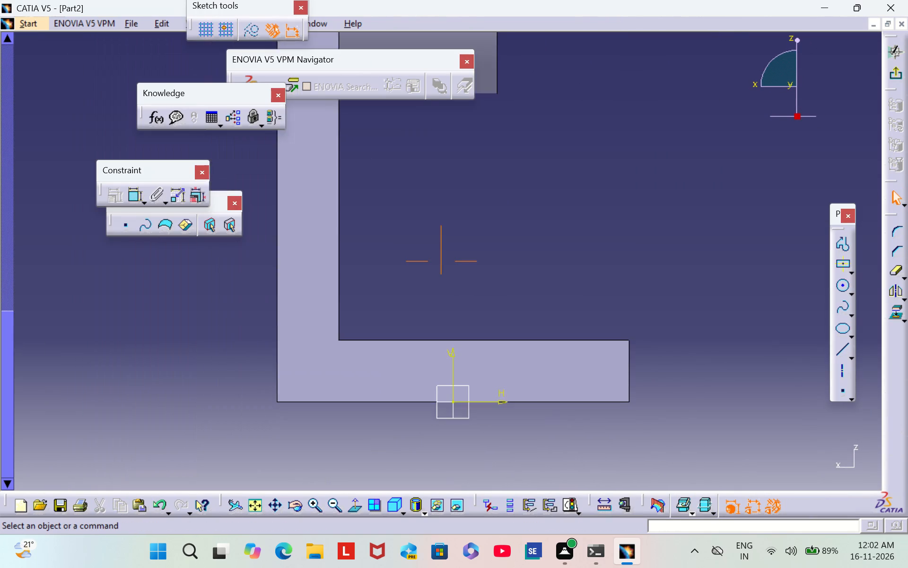
middle_click_drag(810, 118, 801, 194)
left_click(838, 241)
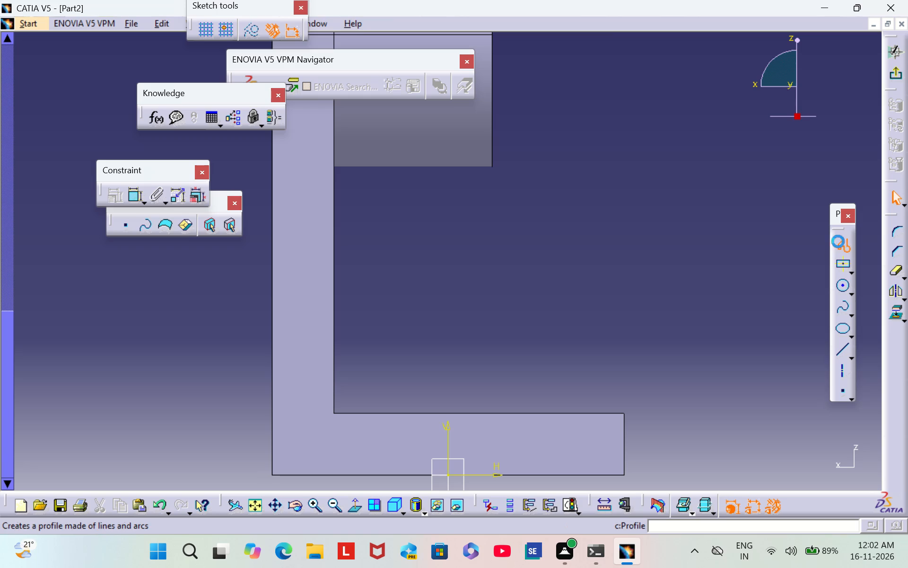
left_click(345, 250)
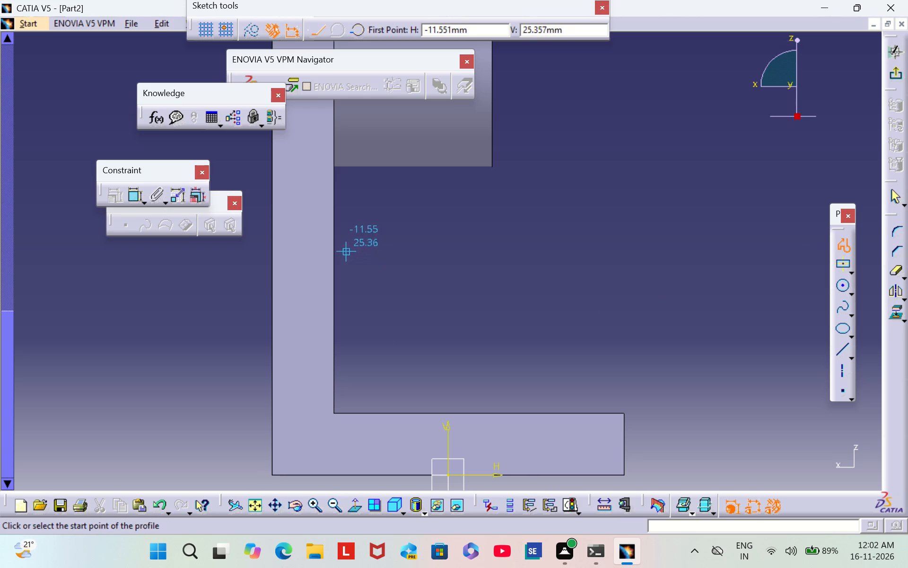
left_click(346, 399)
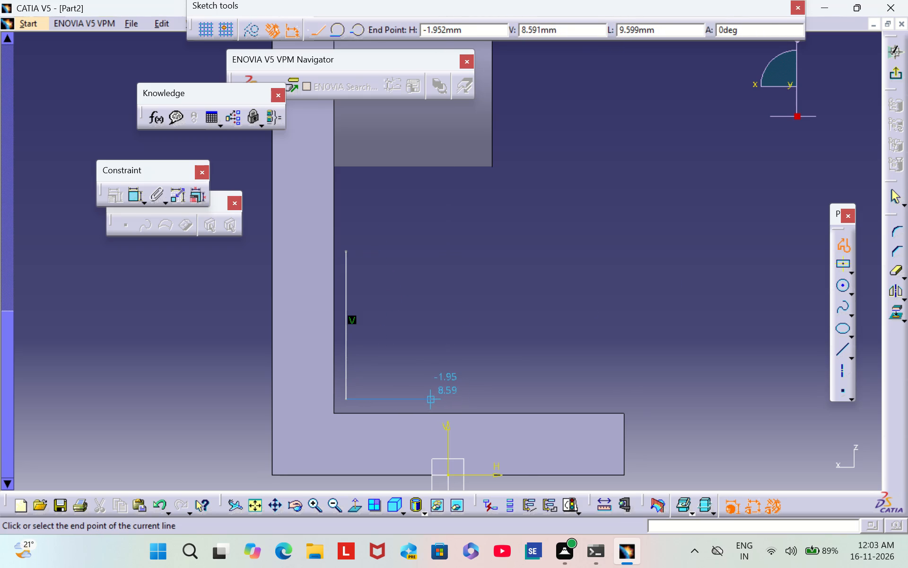
left_click(431, 396)
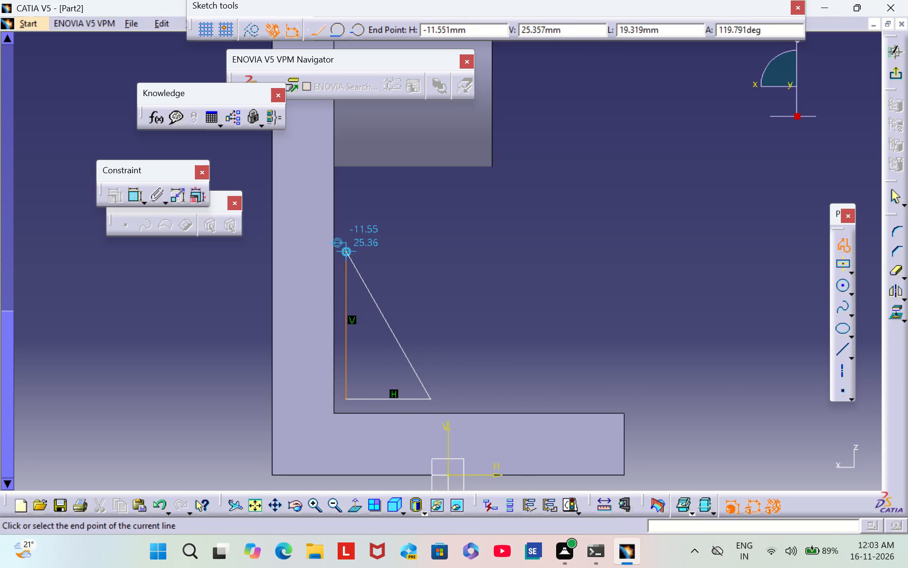
left_click(346, 252)
left_click(419, 244)
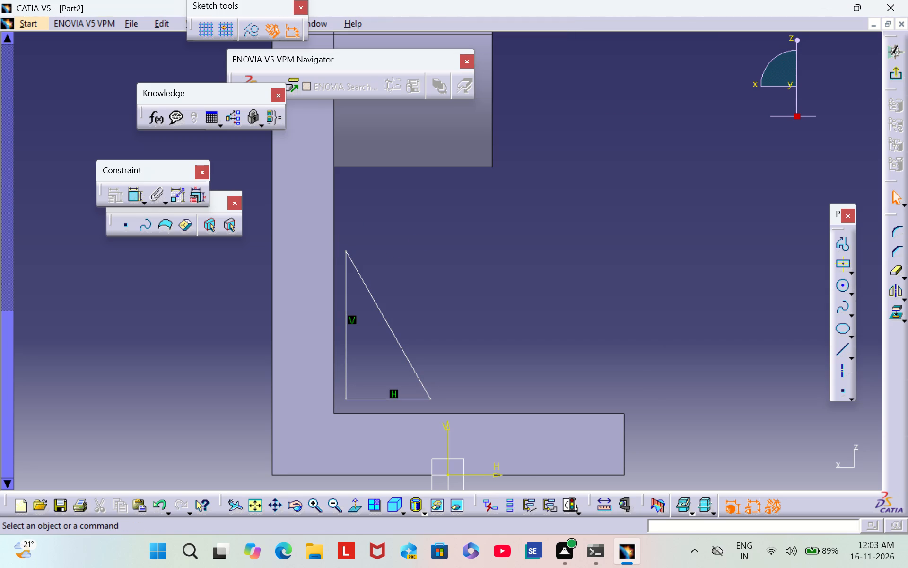
Make the triangle's vertical leg coincident with the upright plate's inner edge and its horizontal leg with the base's top edge, and exit the sketch.
double_click(134, 199)
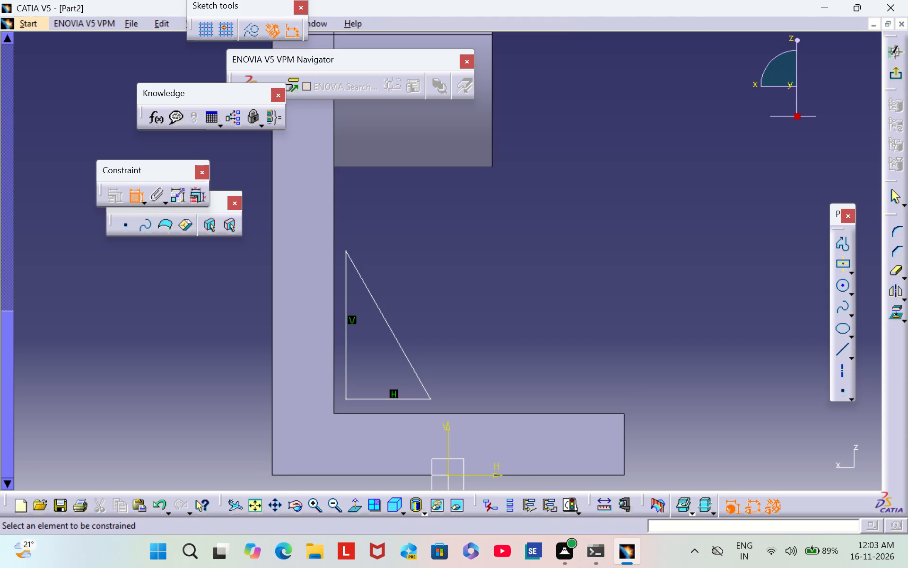
left_click(346, 317)
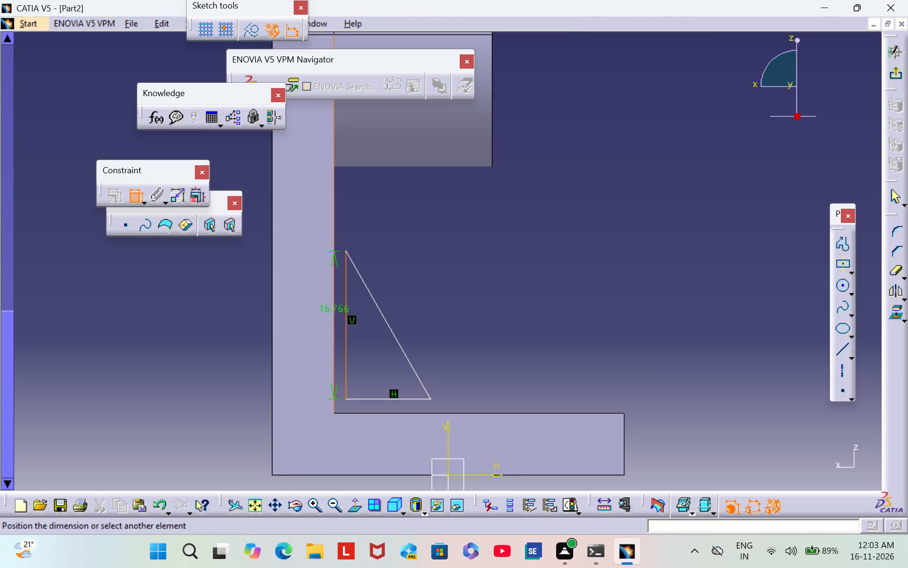
left_click(332, 301)
right_click(353, 287)
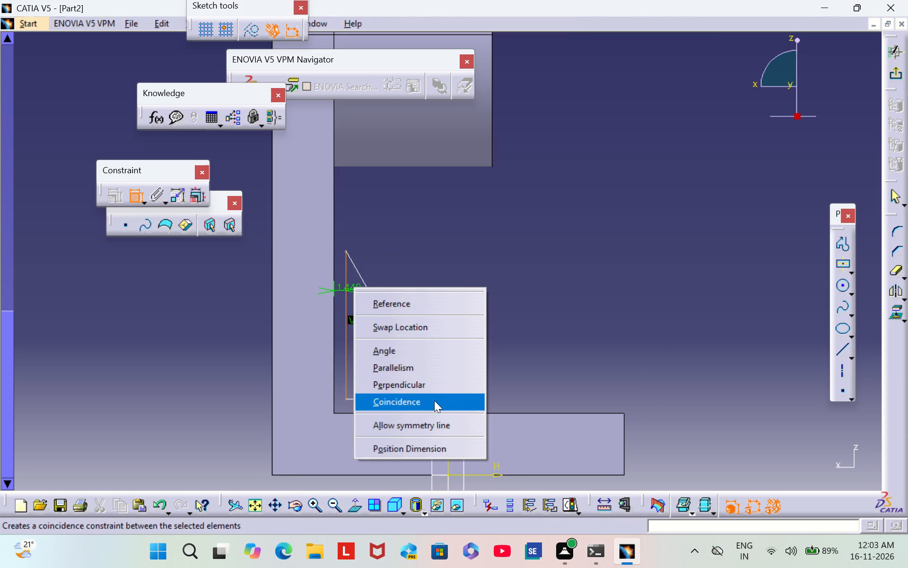
left_click(433, 407)
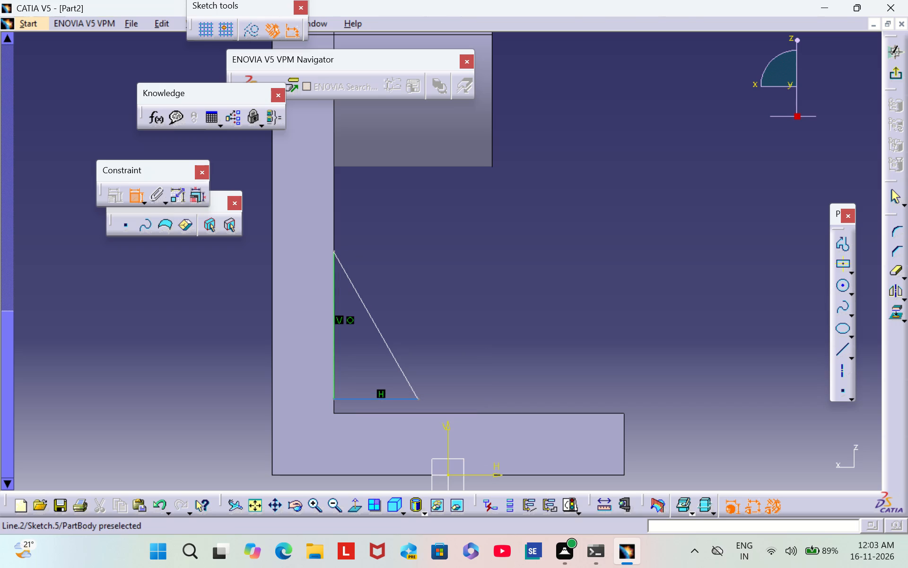
left_click(360, 399)
left_click(368, 411)
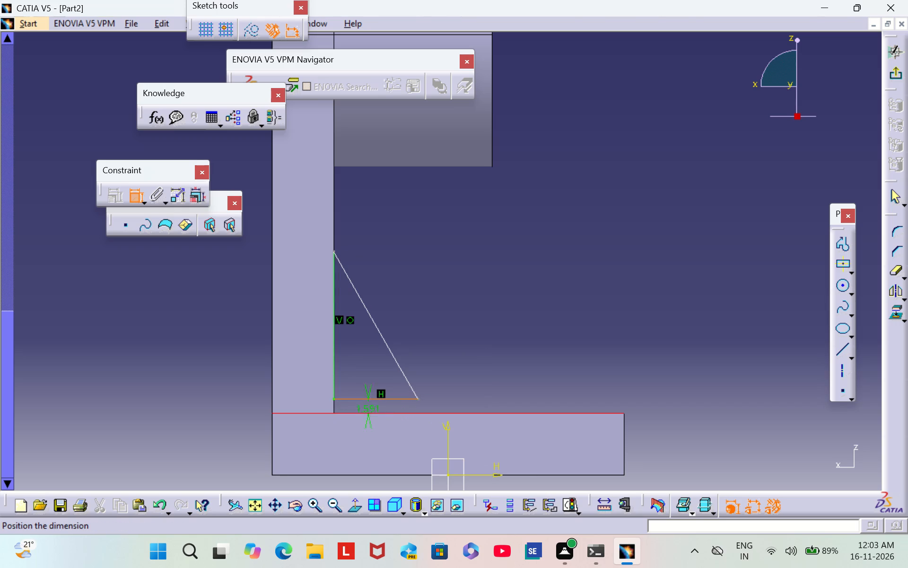
right_click(473, 407)
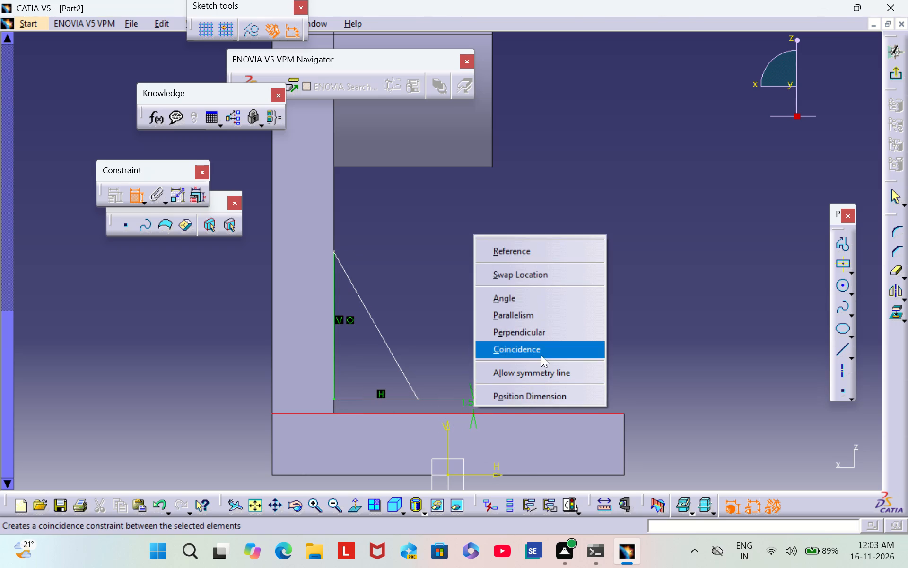
left_click(541, 354)
left_click(889, 75)
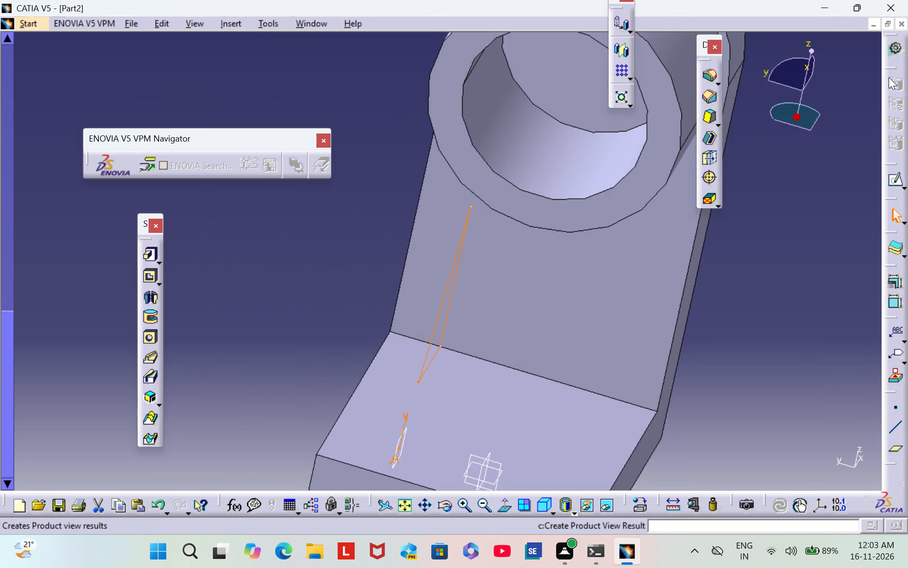
Pad the triangle sketch 10 mm in the reversed direction, towards the middle of the bracket, to form a rib.
left_click(151, 251)
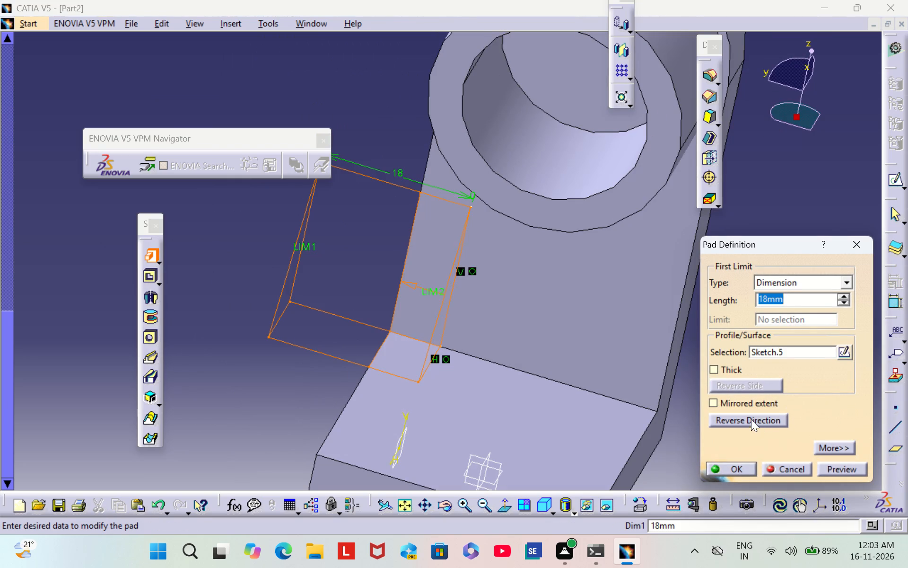
left_click(751, 419)
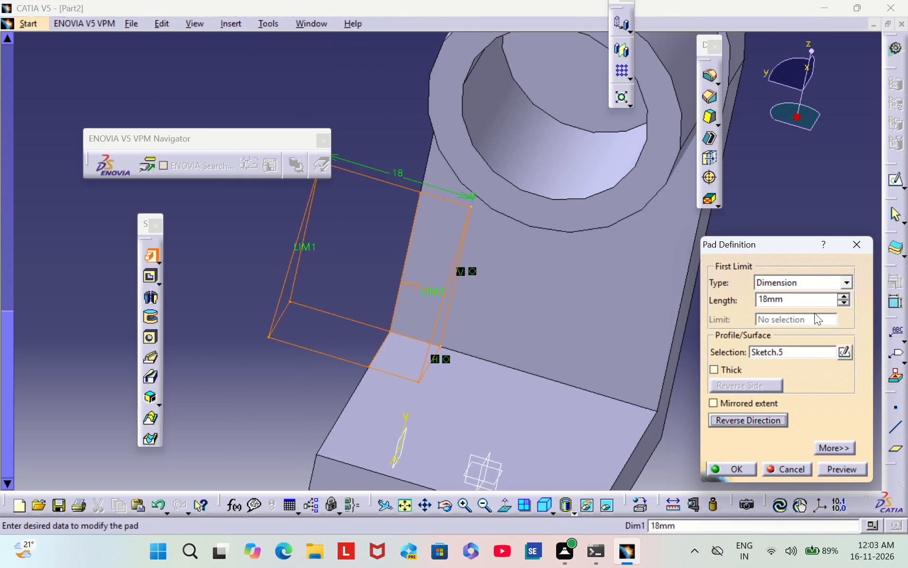
left_click(794, 297)
key("BackSpace")
key("BackSpace")
key("BackSpace")
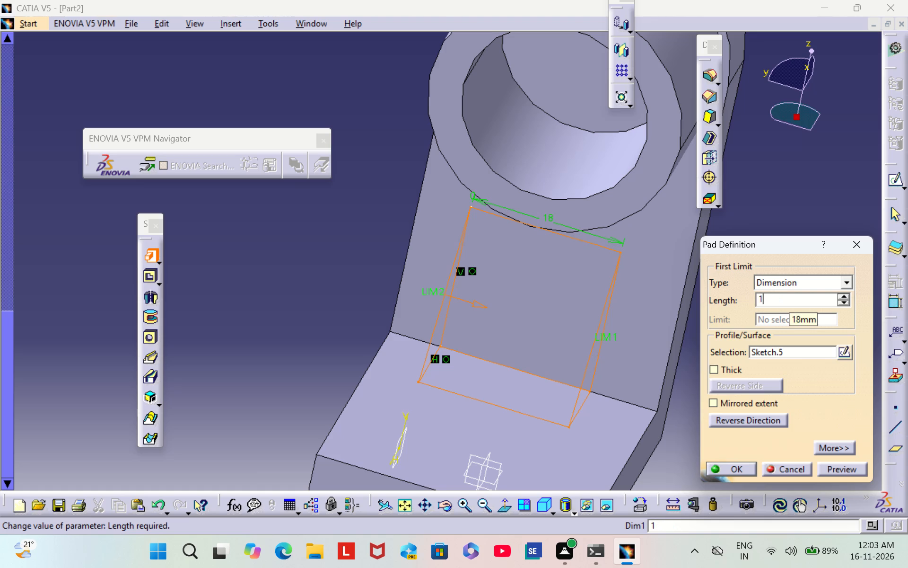
key("0")
left_click(729, 465)
left_click(724, 401)
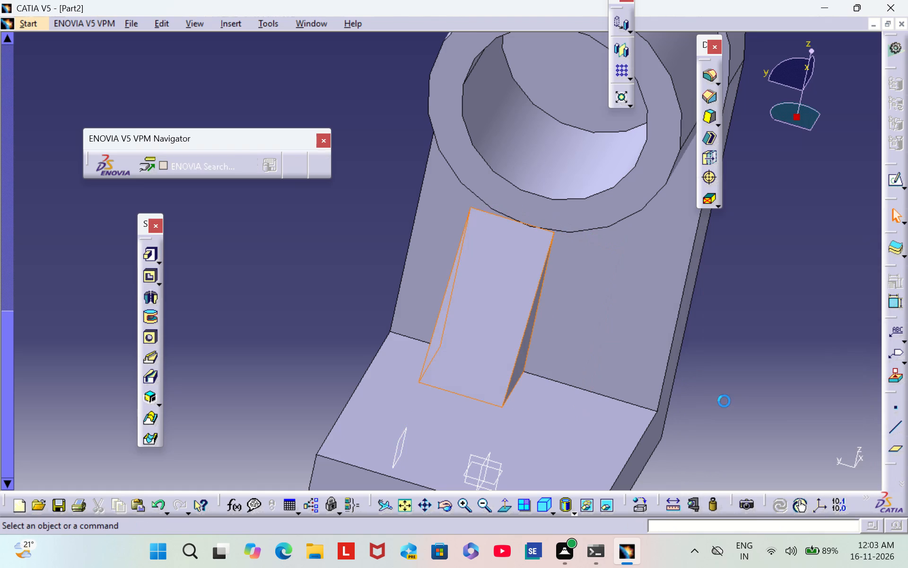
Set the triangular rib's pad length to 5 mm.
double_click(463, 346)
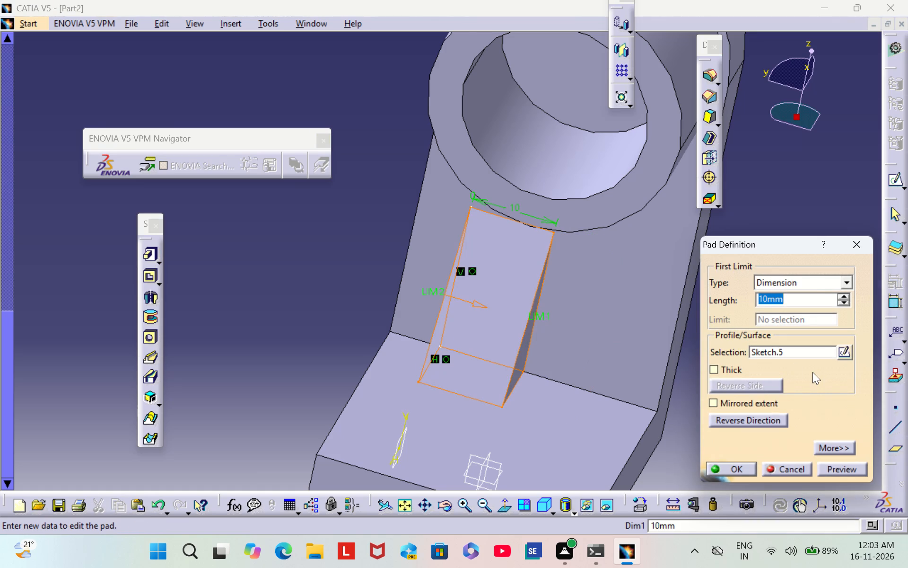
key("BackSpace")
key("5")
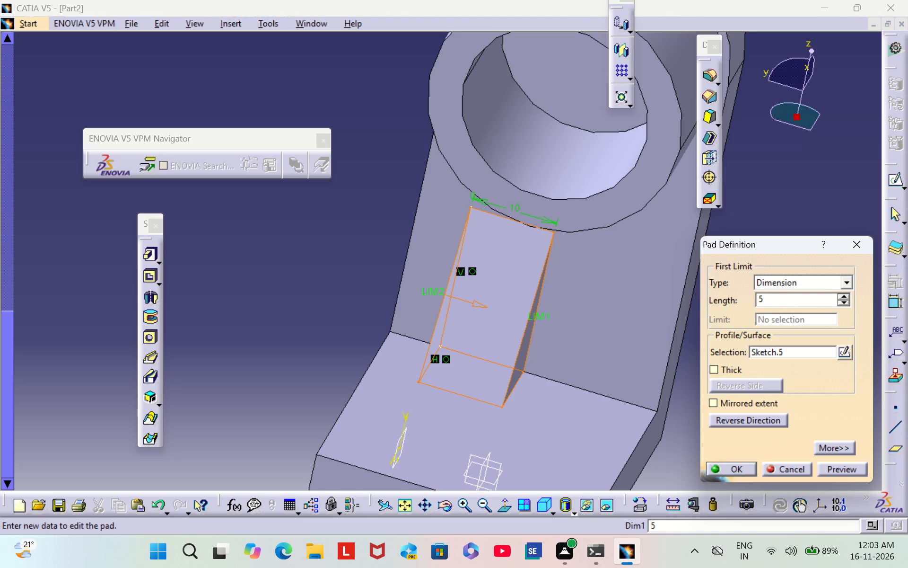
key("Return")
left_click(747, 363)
Set the triangular rib's pad length to 4 mm.
middle_click_drag(767, 376, 767, 373)
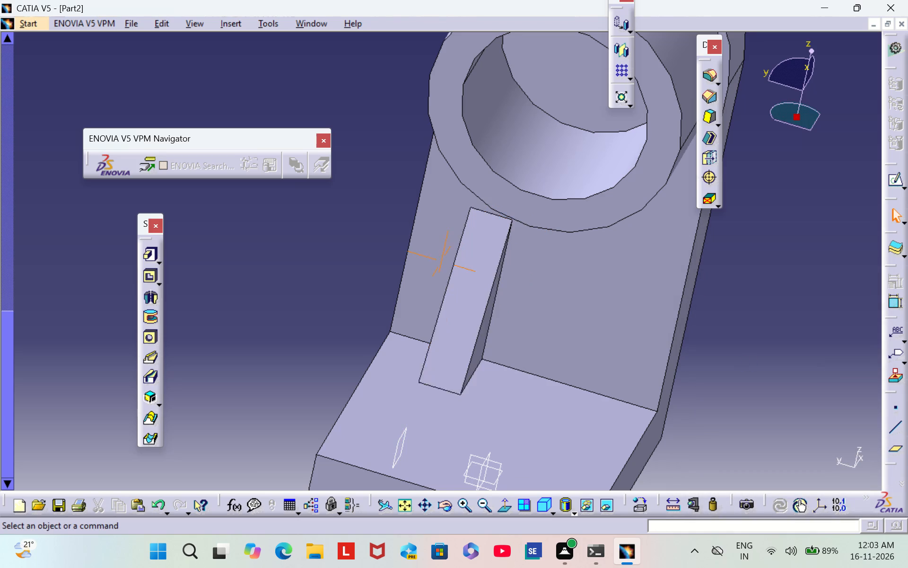
middle_click_drag(767, 373, 764, 322)
double_click(451, 287)
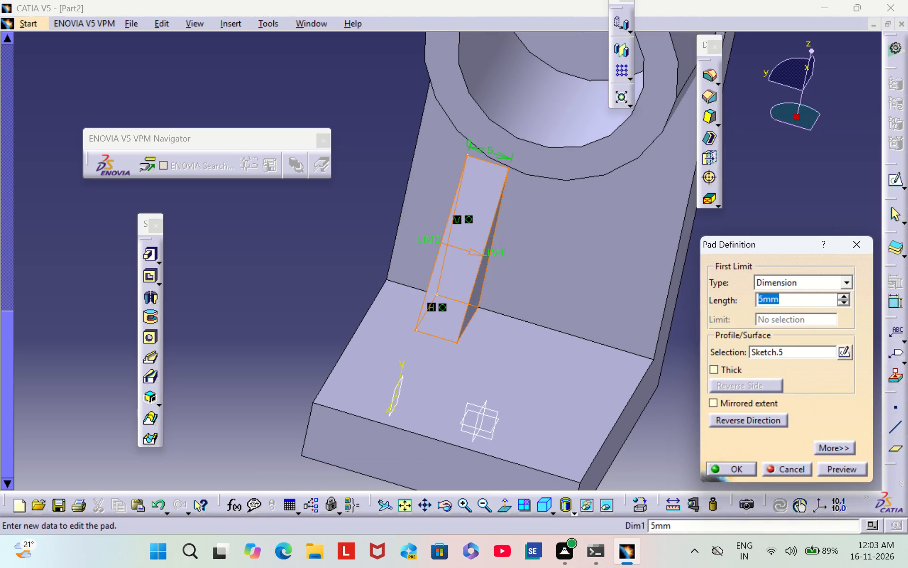
key("BackSpace")
key("4")
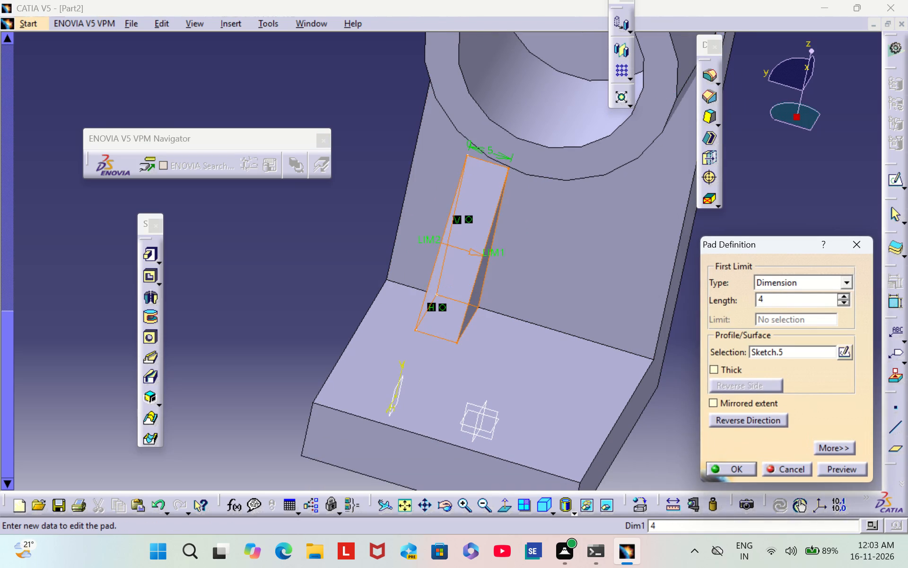
key("Return")
left_click(710, 327)
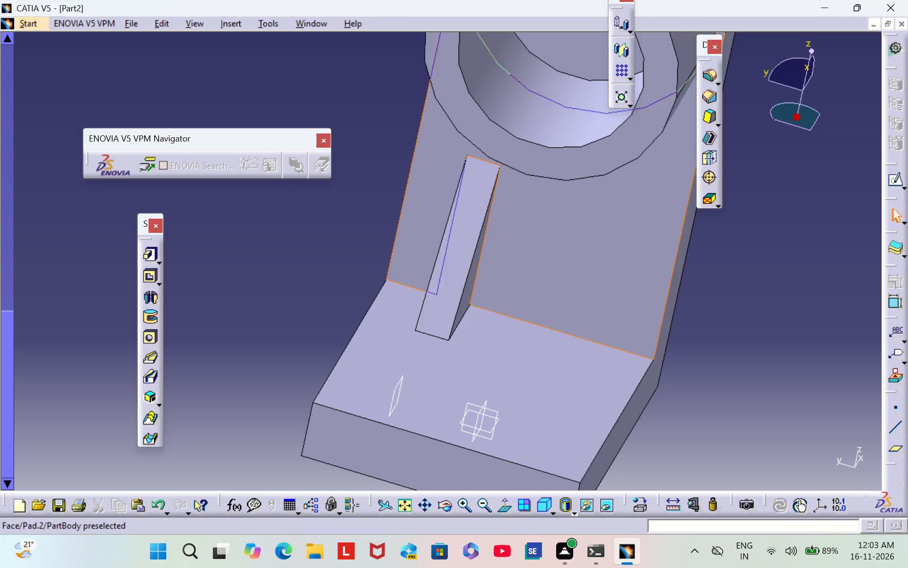
Mirror the current solid about the zx plane to add a matching rib on the other half of the bracket.
left_click(618, 47)
left_click(455, 267)
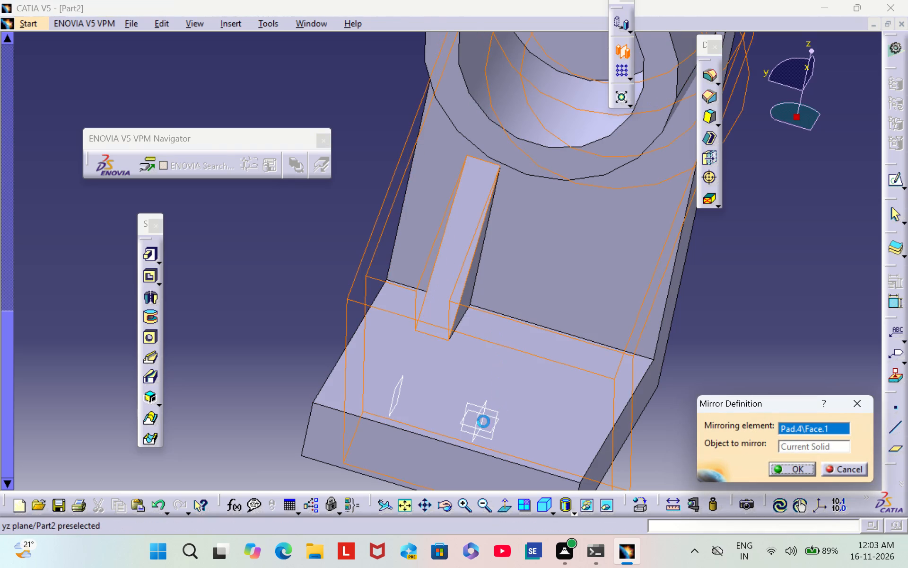
left_click(479, 412)
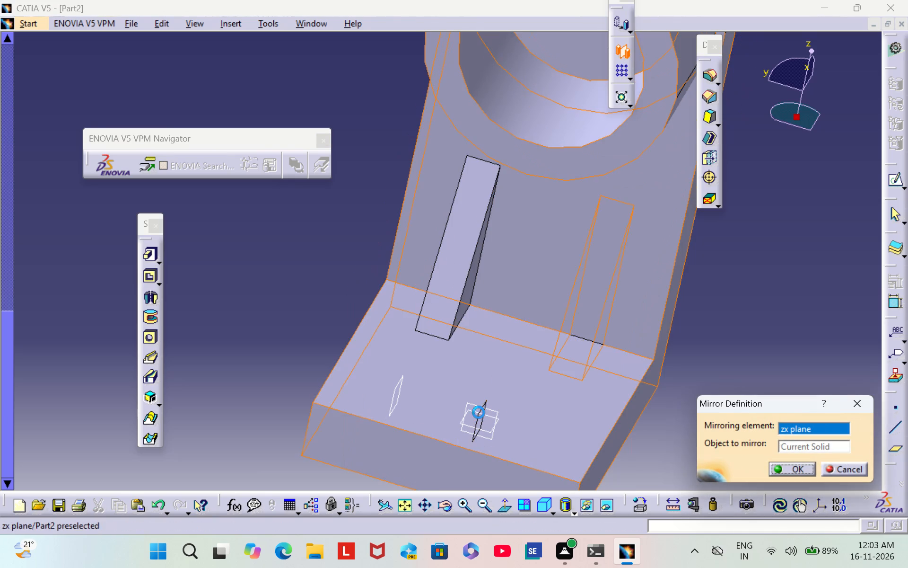
left_click(793, 468)
left_click(791, 303)
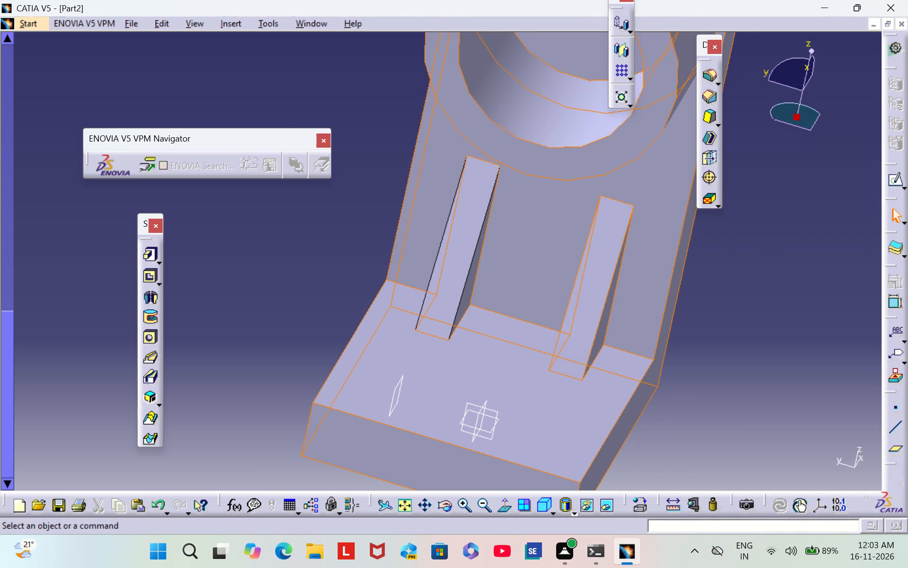
Inspect the two ribs and the upright plate from several angles.
middle_click_drag(786, 308, 531, 302)
right_click_drag(787, 307, 531, 302)
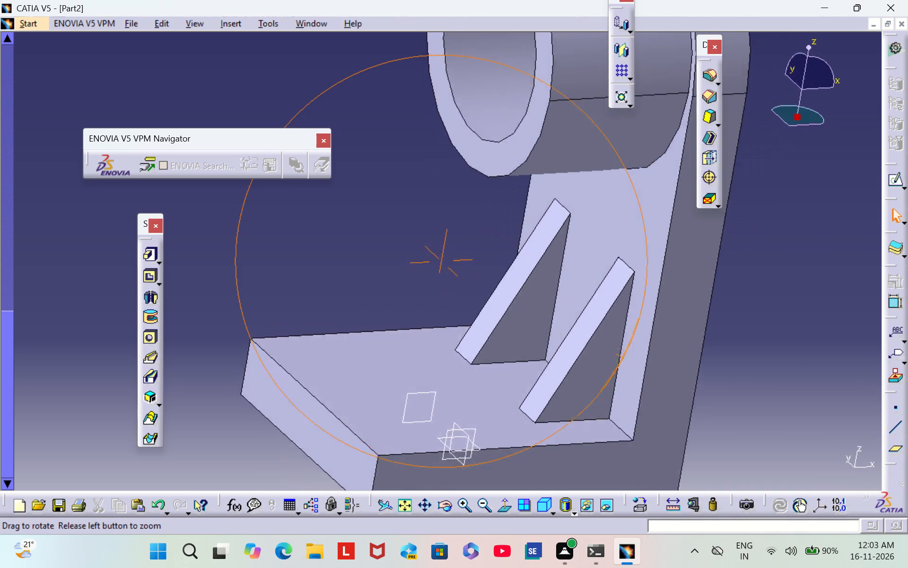
right_click_drag(531, 302, 572, 291)
middle_click_drag(531, 302, 606, 275)
scroll(335, 232, "down", 1)
middle_click_drag(335, 232, 174, 357)
right_click_drag(335, 232, 174, 357)
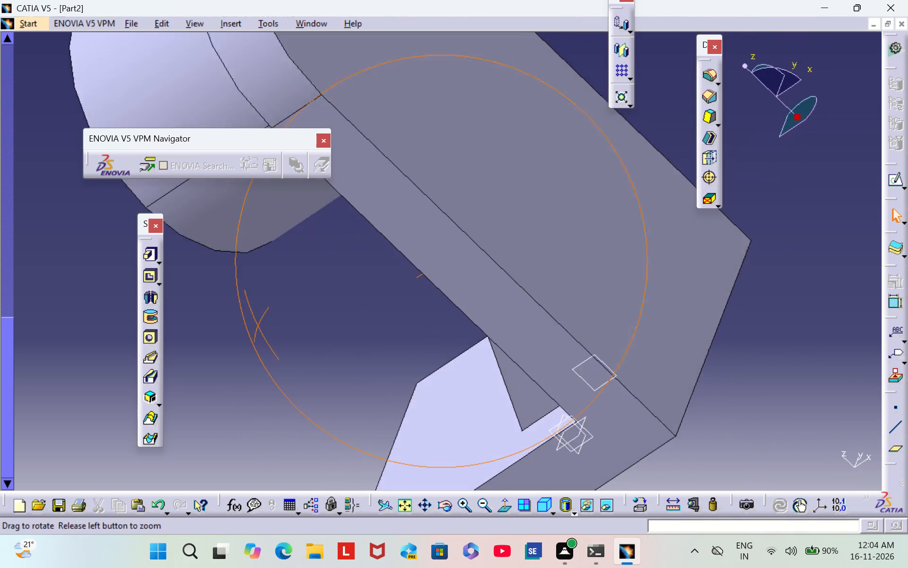
right_click_drag(174, 357, 626, 212)
middle_click_drag(174, 357, 626, 212)
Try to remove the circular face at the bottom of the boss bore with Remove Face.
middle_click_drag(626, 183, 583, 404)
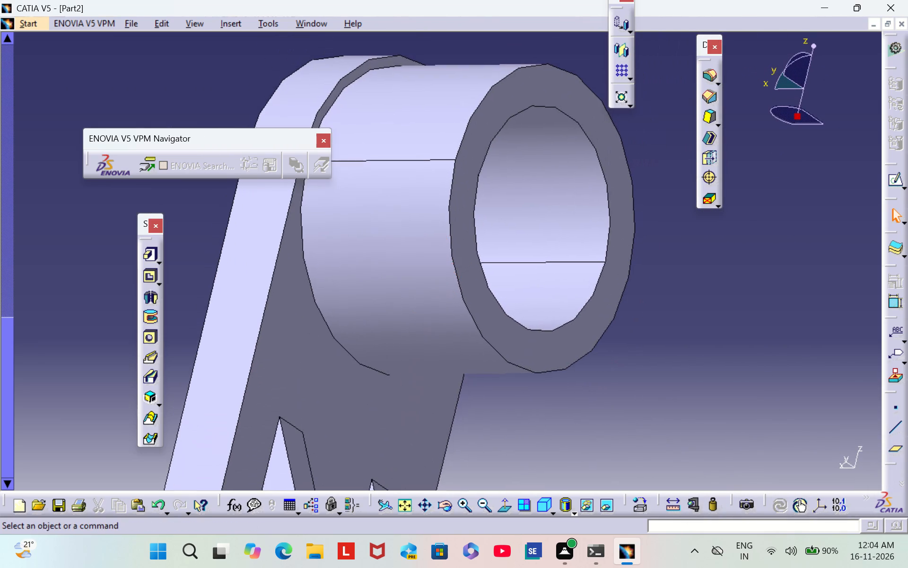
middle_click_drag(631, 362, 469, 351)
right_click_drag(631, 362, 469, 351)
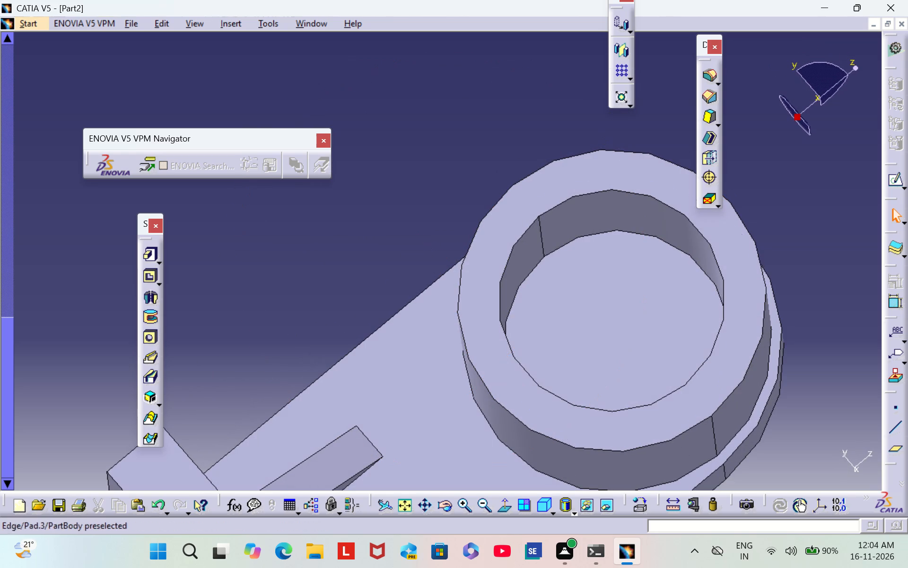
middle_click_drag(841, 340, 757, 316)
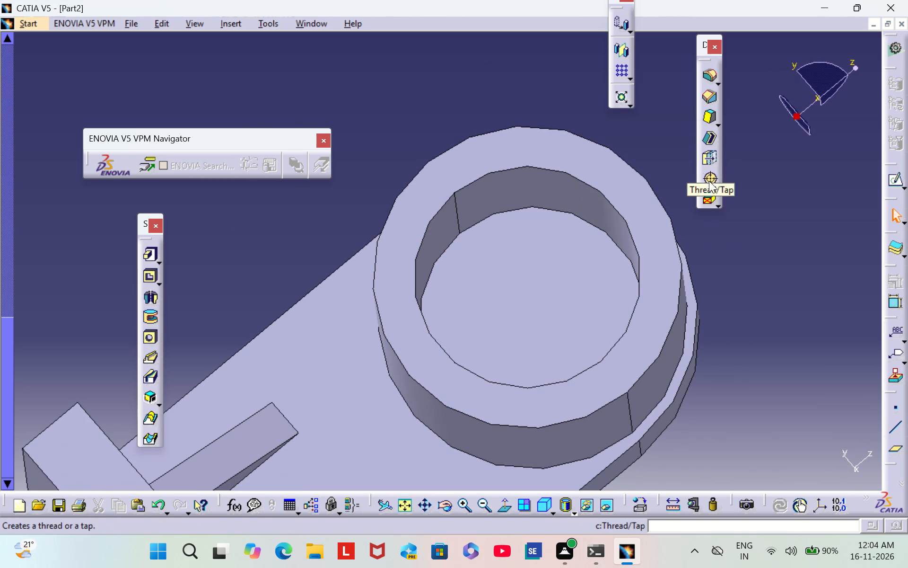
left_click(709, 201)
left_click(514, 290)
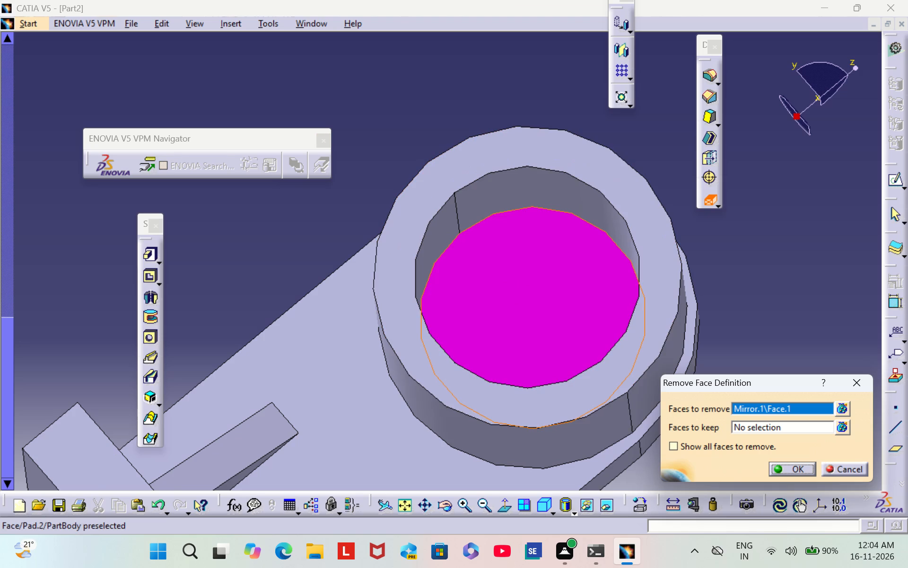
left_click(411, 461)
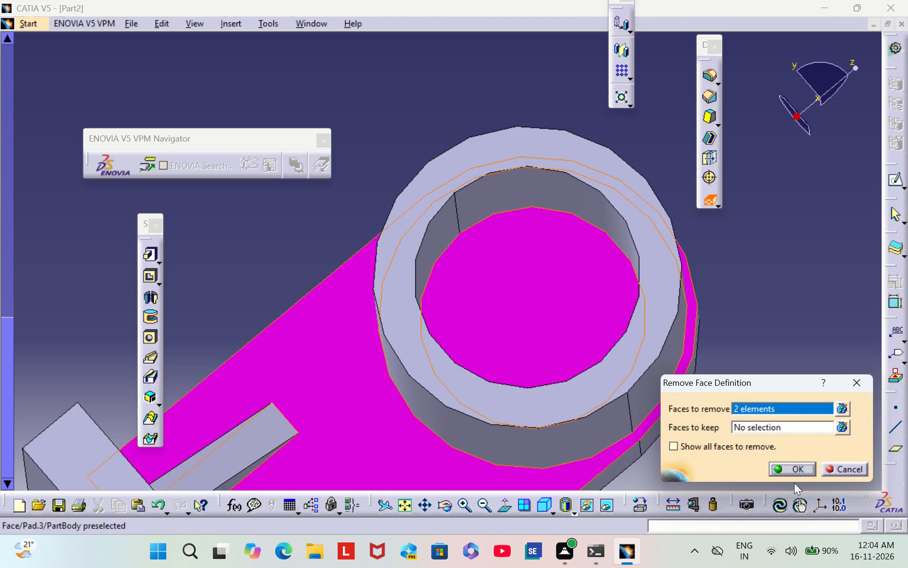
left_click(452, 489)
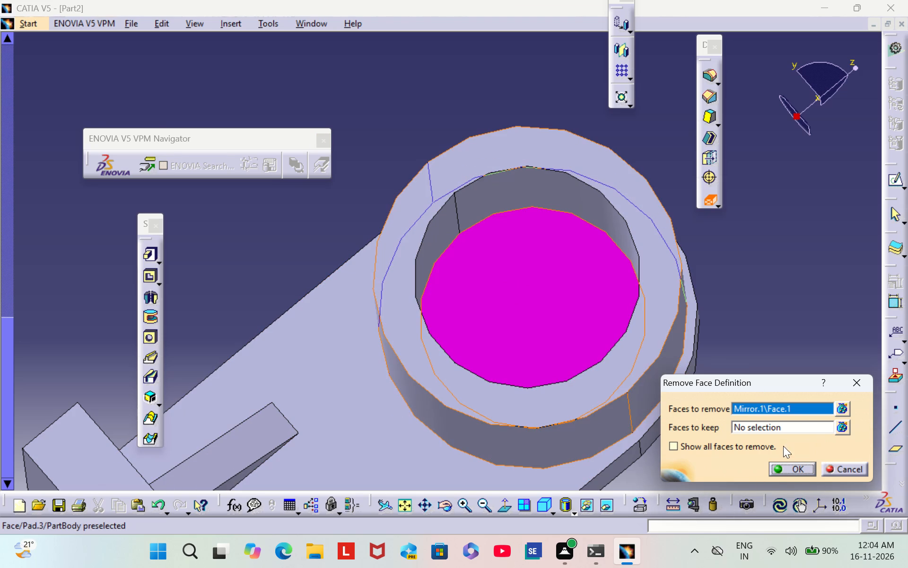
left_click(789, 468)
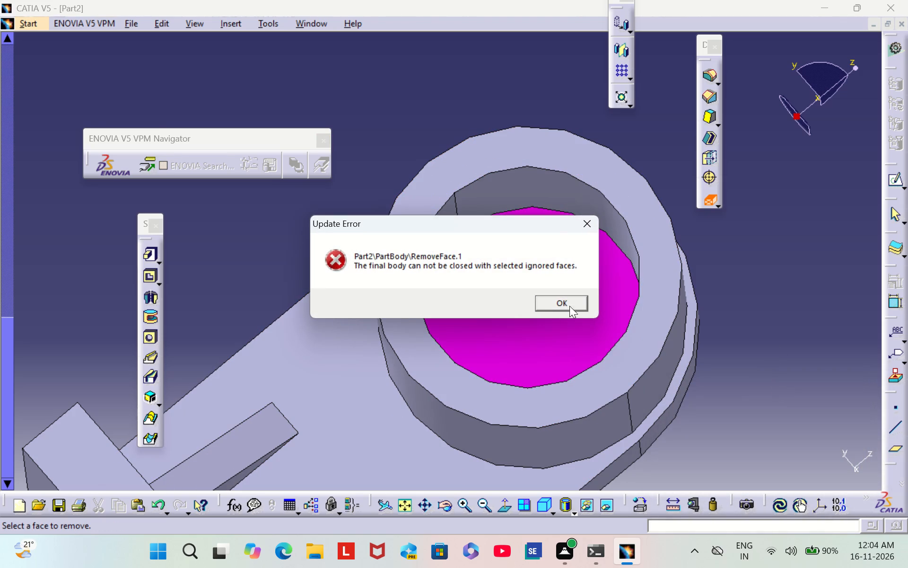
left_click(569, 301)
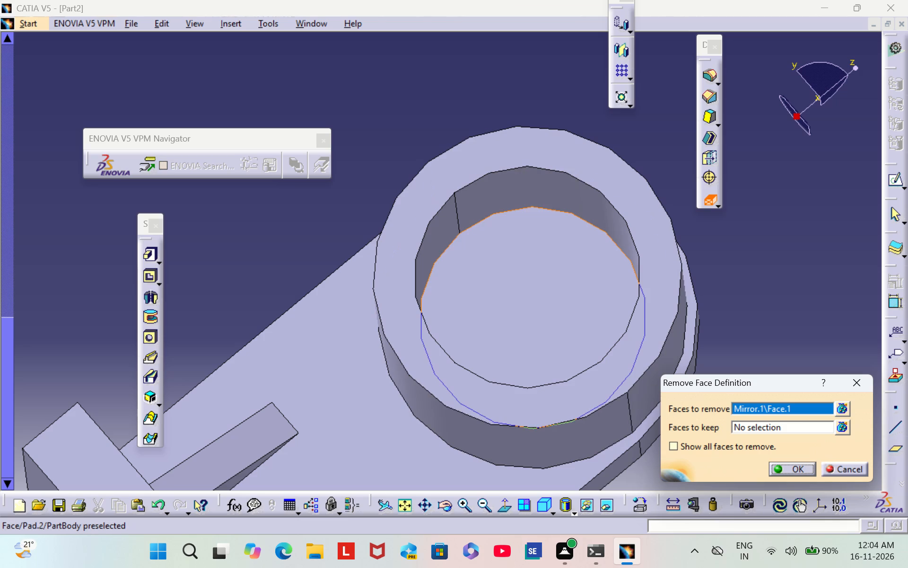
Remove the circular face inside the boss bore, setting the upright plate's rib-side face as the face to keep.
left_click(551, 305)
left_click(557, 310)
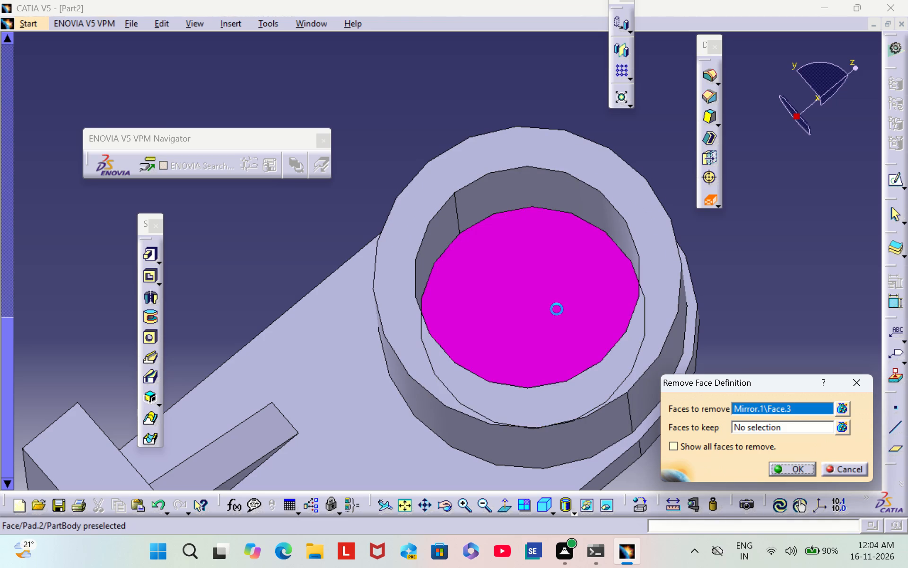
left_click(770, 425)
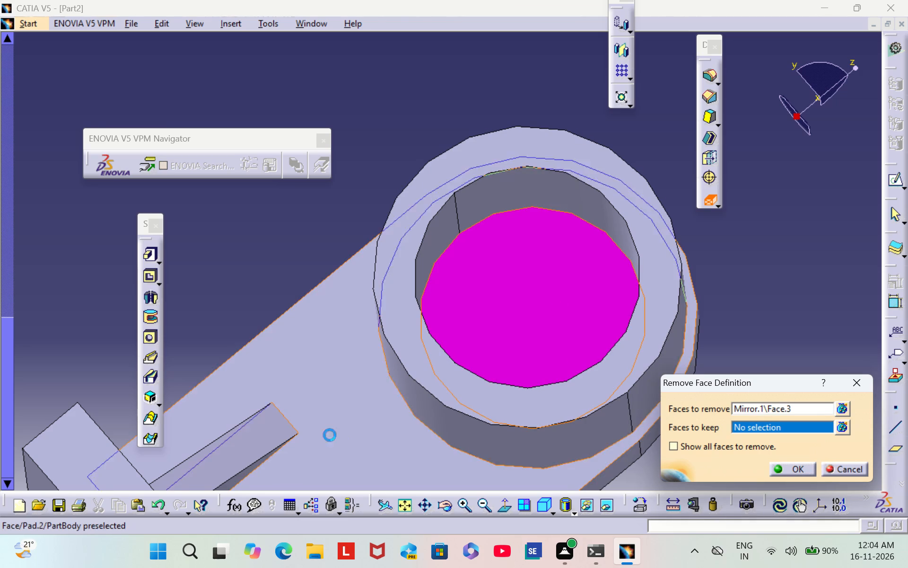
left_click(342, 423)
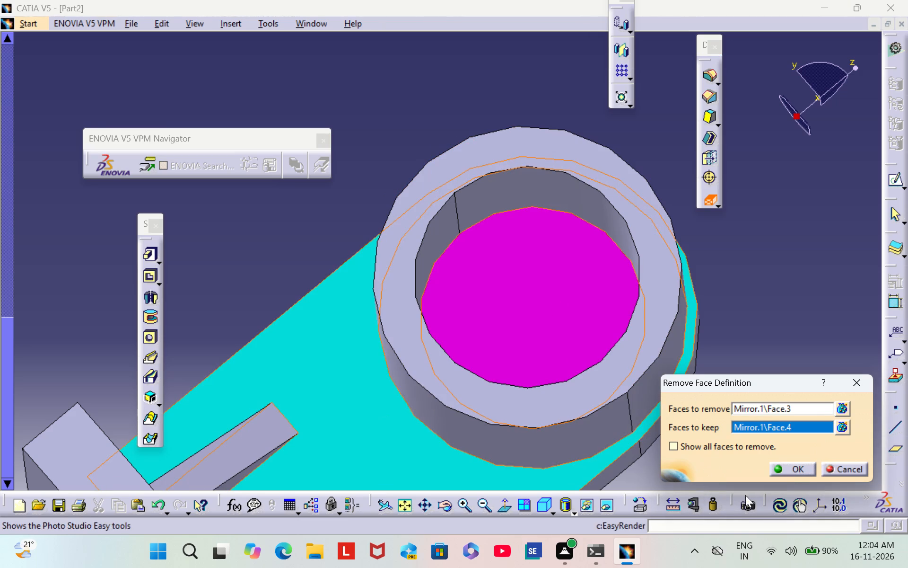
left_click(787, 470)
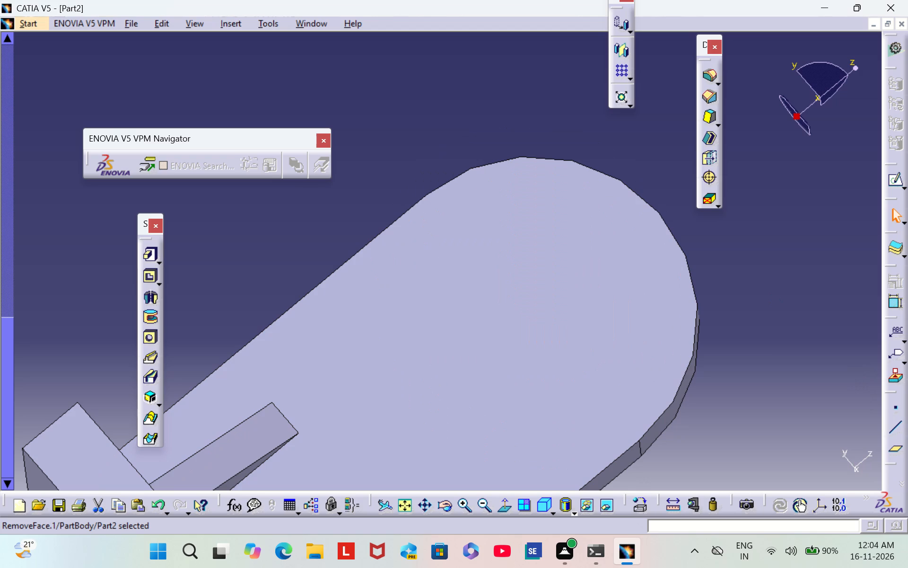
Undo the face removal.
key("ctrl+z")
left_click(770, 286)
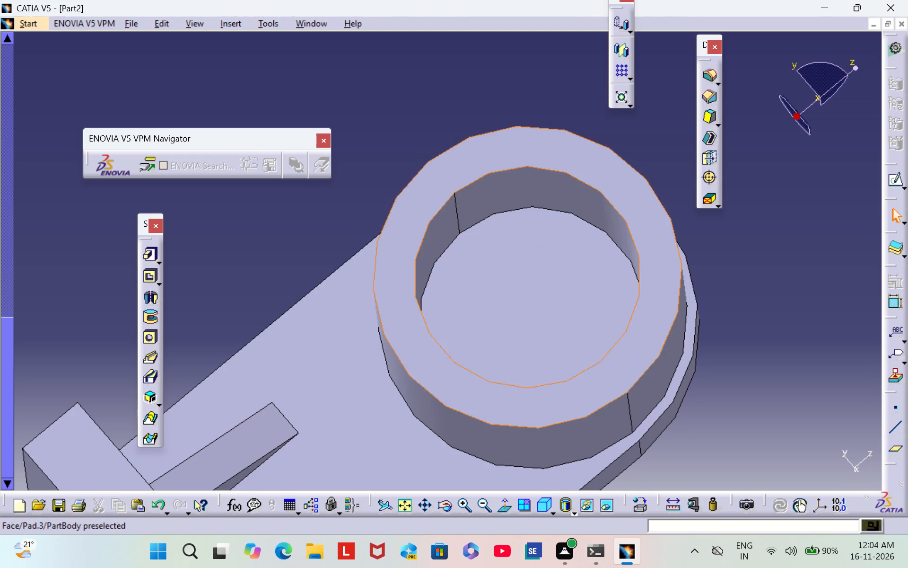
Examine the boss, upright plate and ribs of the whole bracket from several angles.
left_click(481, 509)
double_click(481, 509)
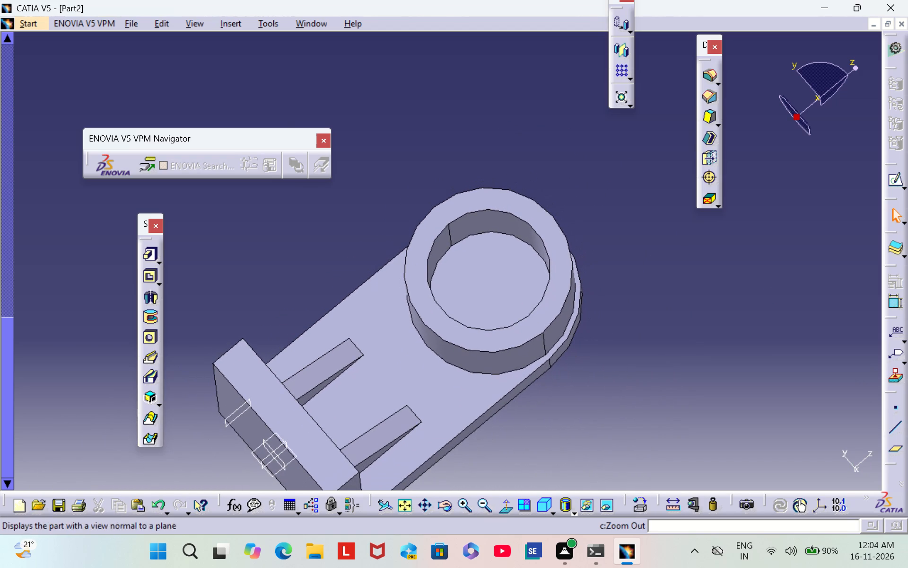
middle_click_drag(708, 321, 529, 183)
right_click_drag(707, 319, 529, 183)
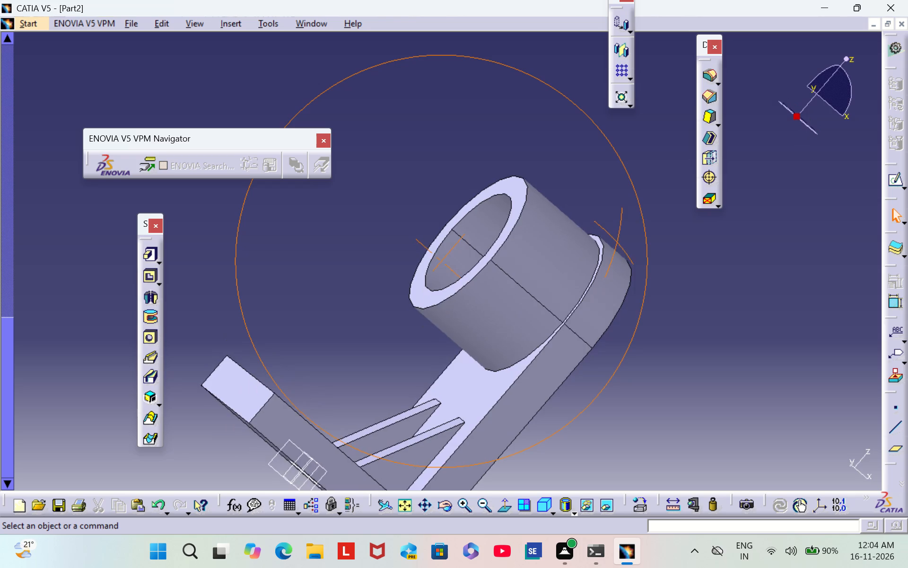
middle_click_drag(529, 183, 421, 234)
right_click_drag(529, 183, 421, 234)
middle_click(421, 234)
scroll(614, 313, "down", 1)
middle_click_drag(615, 313, 634, 238)
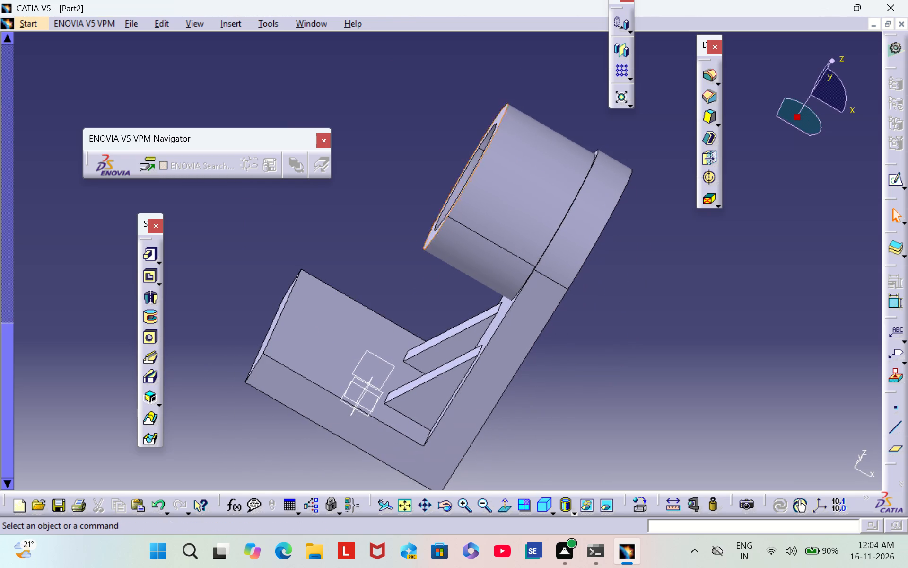
scroll(340, 247, "down", 1)
middle_click_drag(340, 247, 481, 280)
right_click_drag(341, 247, 481, 280)
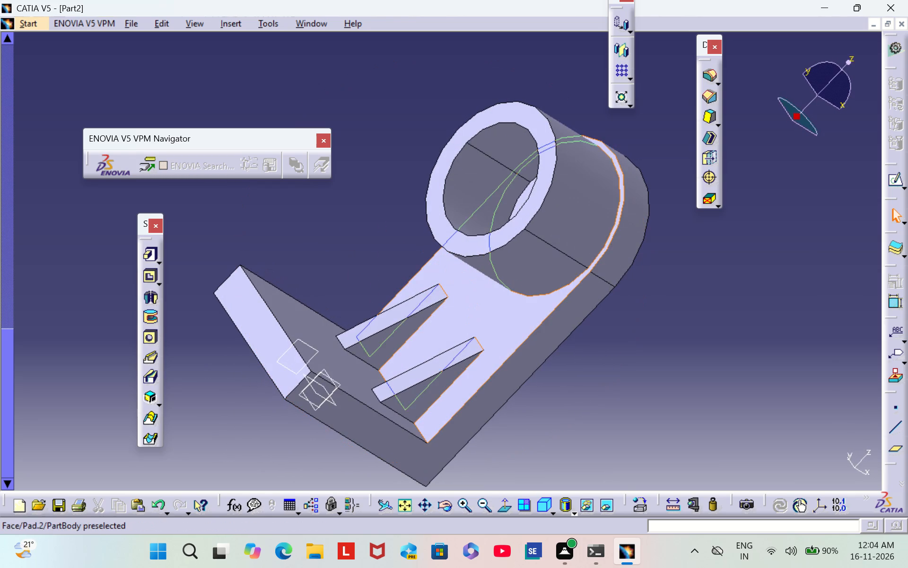
Set the fill colour of the base's upper face, where the ribs stand, to dark red.
right_click(298, 332)
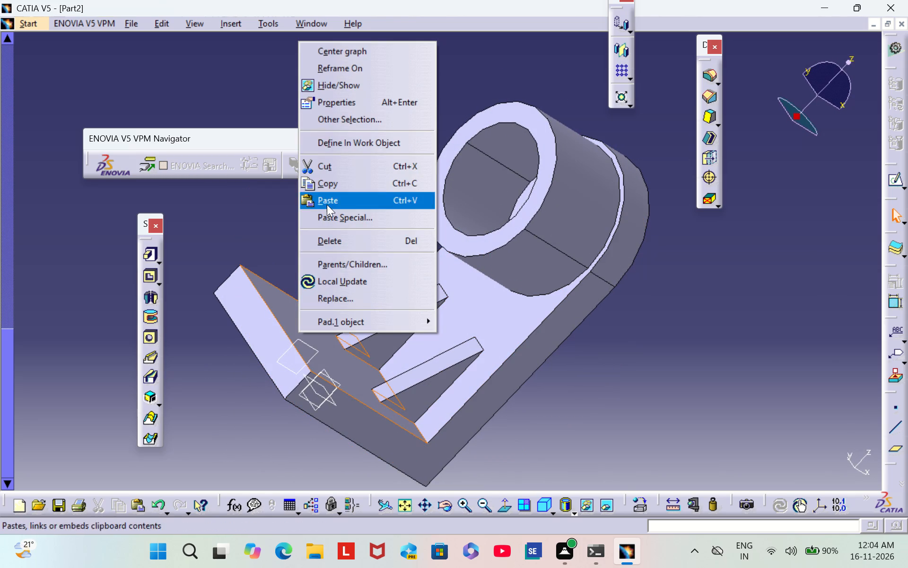
left_click(332, 101)
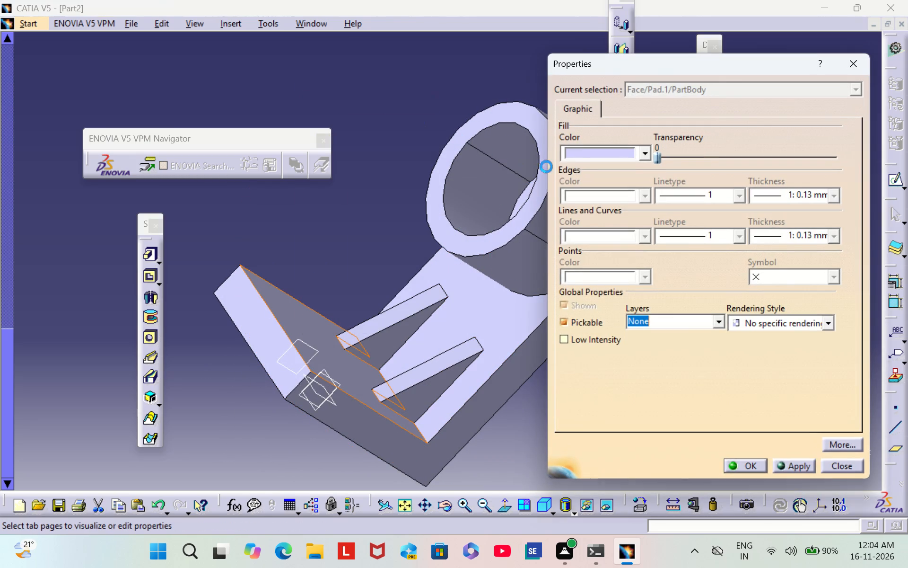
left_click(577, 156)
left_click(634, 364)
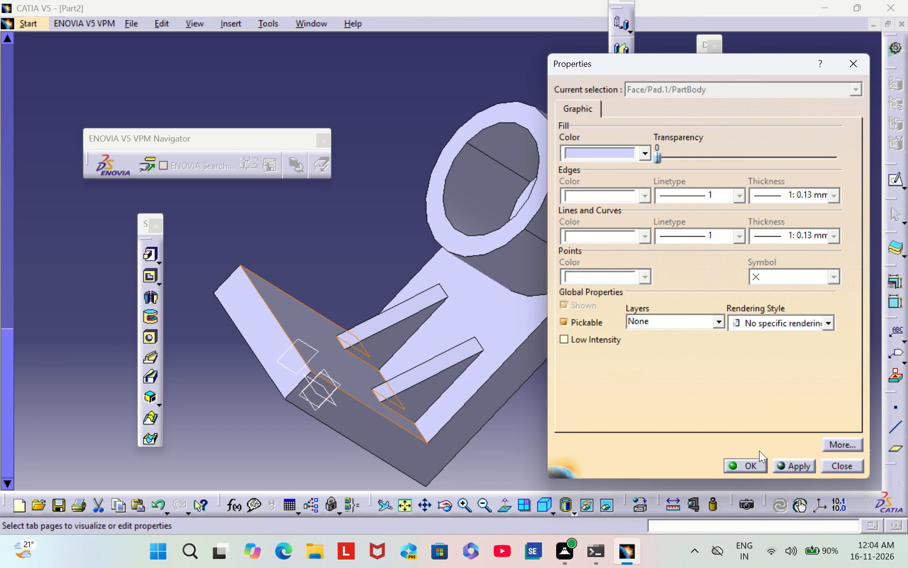
left_click(739, 464)
left_click(722, 408)
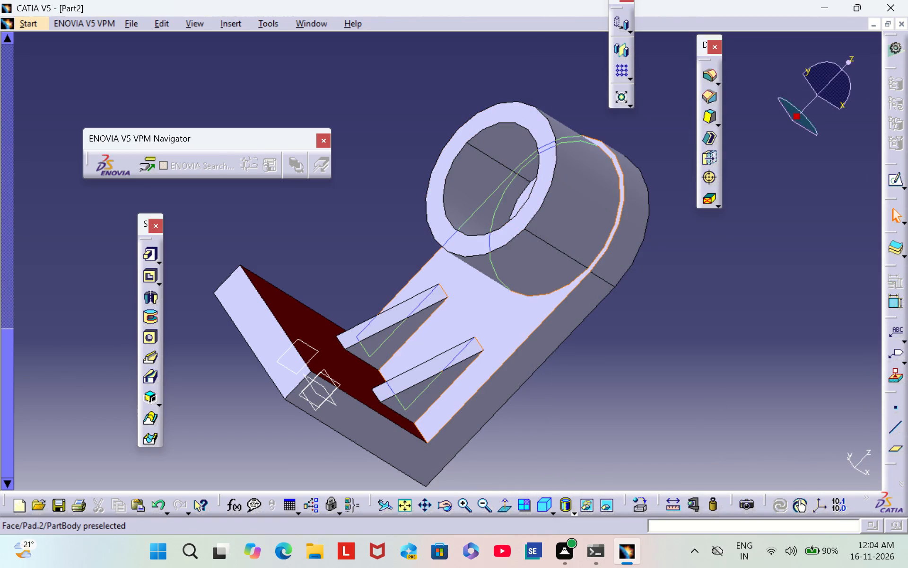
Set the fill colour of the upright plate's rib-side face to brown.
right_click(475, 319)
left_click(539, 91)
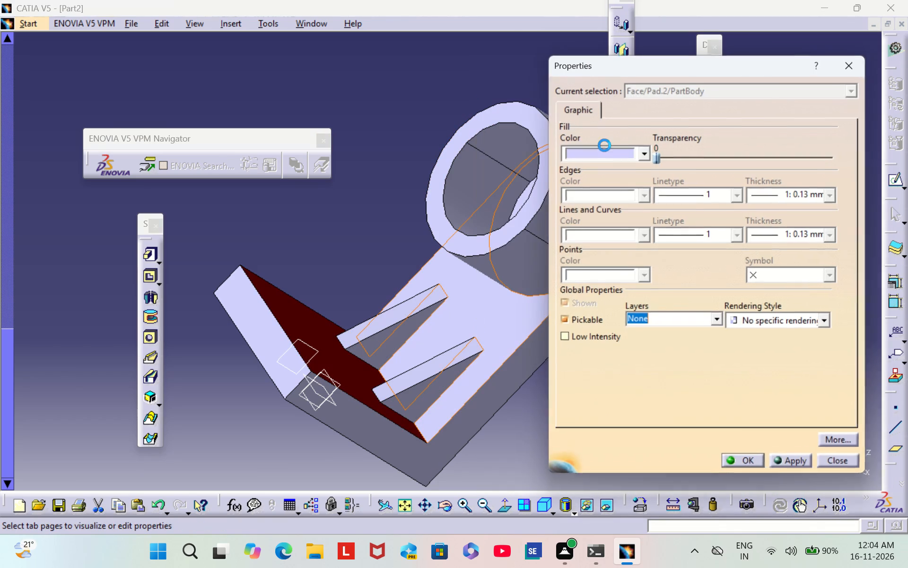
left_click(599, 155)
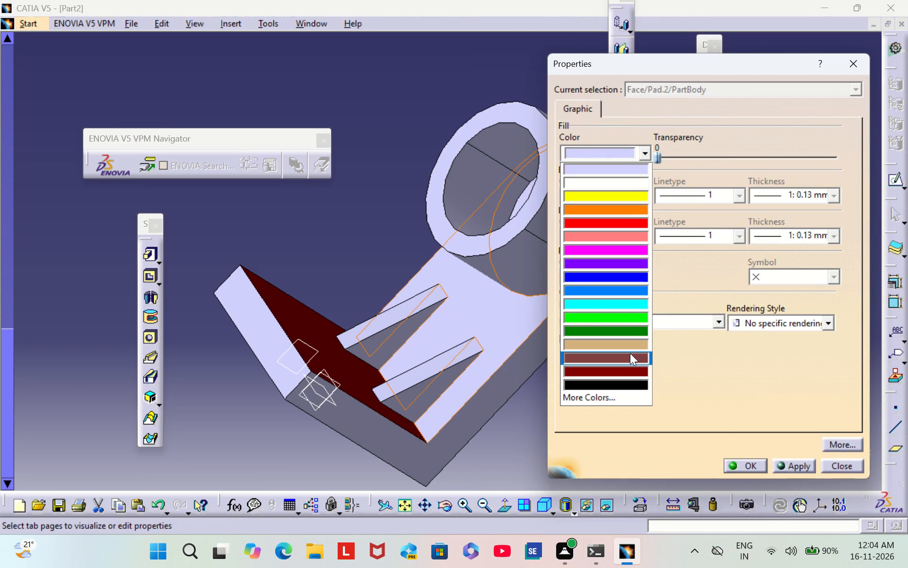
left_click(629, 353)
left_click(743, 463)
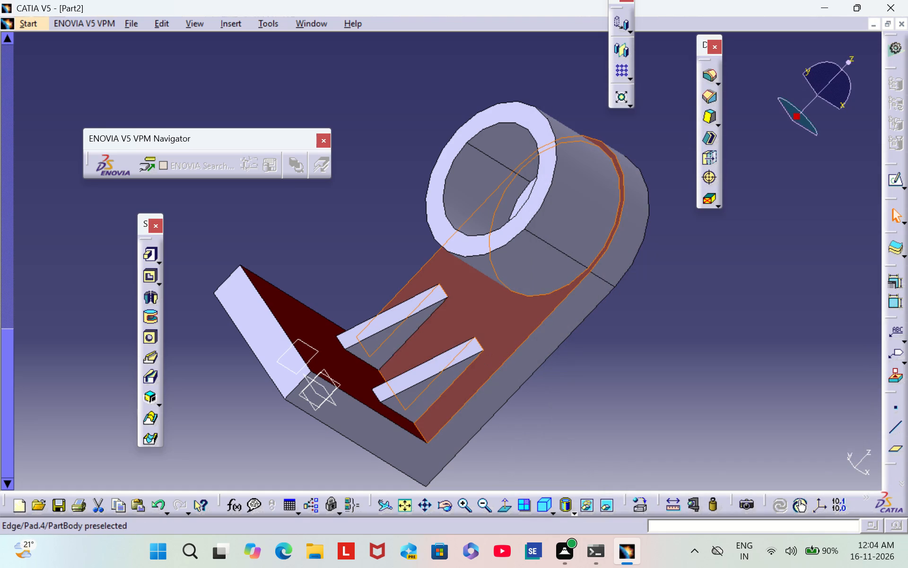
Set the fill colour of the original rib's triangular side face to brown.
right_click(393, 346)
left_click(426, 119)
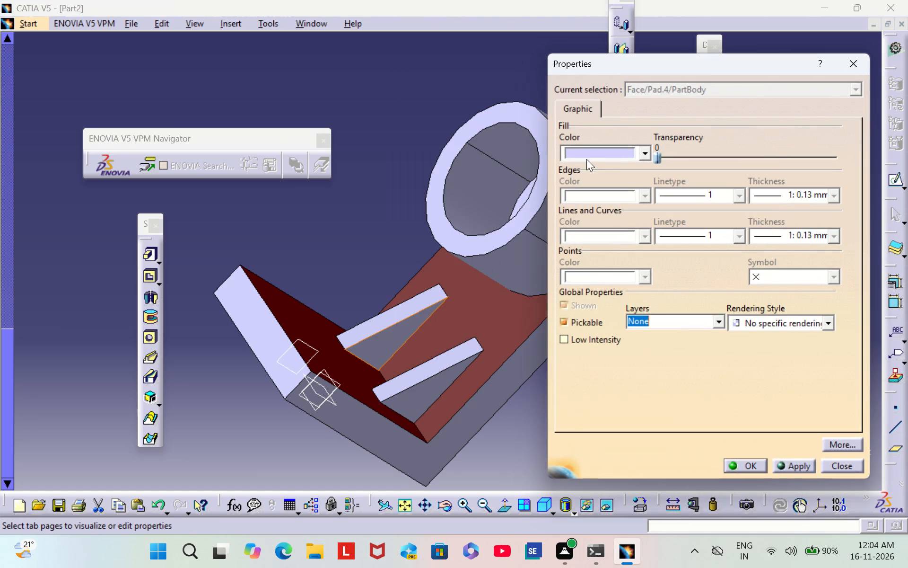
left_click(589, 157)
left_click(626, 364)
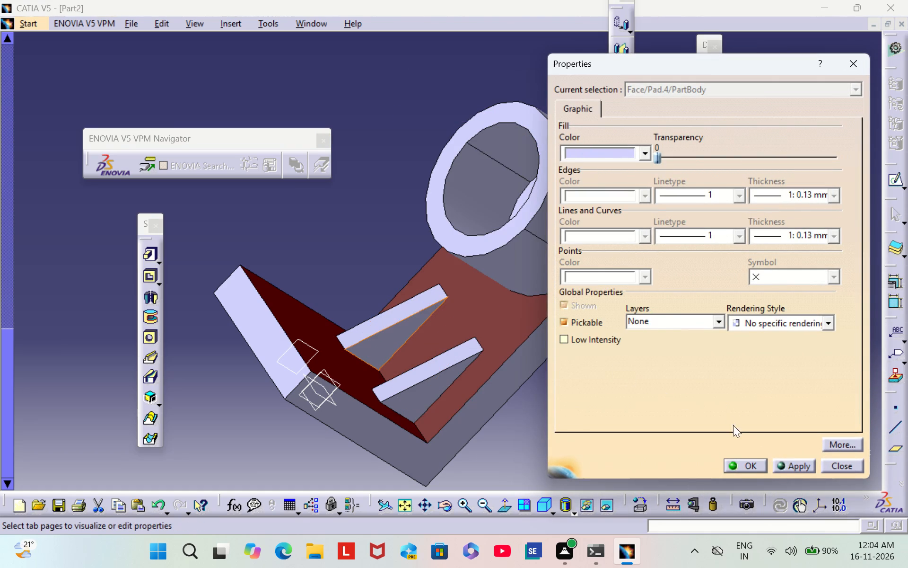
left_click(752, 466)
Set the fill colour of the mirrored rib's triangular side face to dark red.
right_click(417, 403)
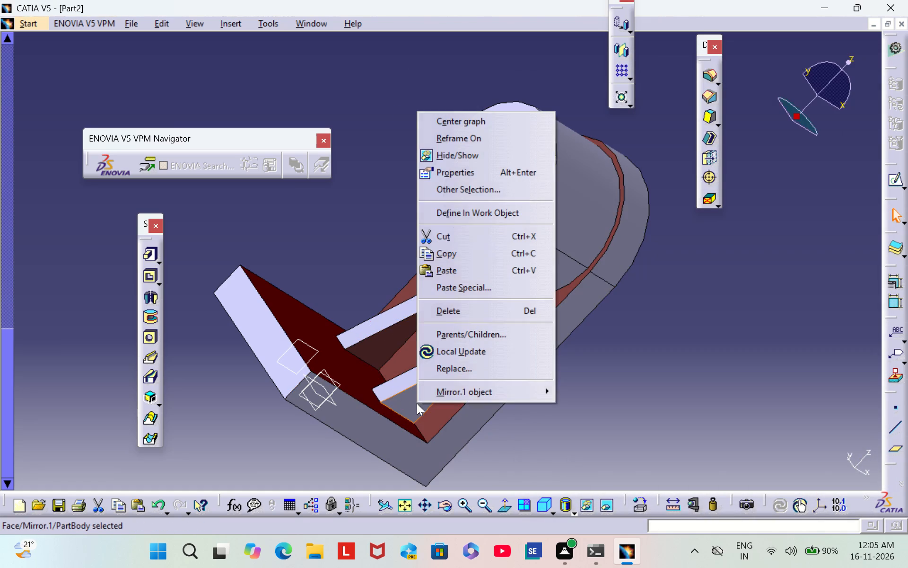
left_click(483, 179)
left_click(600, 154)
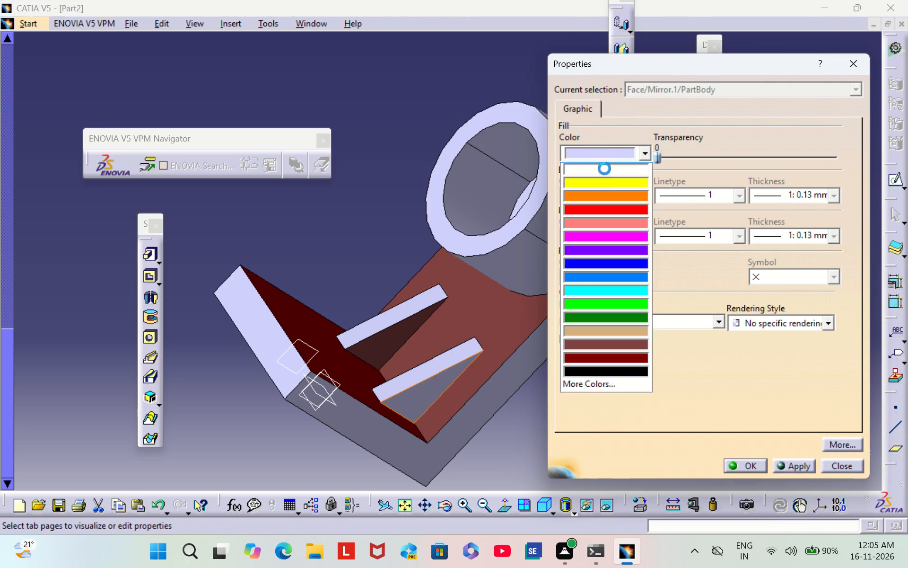
left_click(627, 368)
left_click(755, 465)
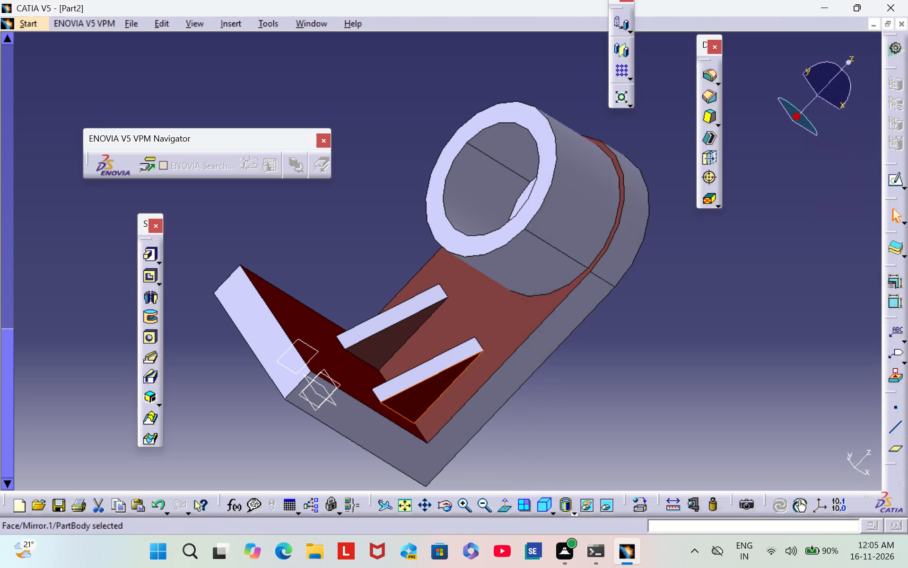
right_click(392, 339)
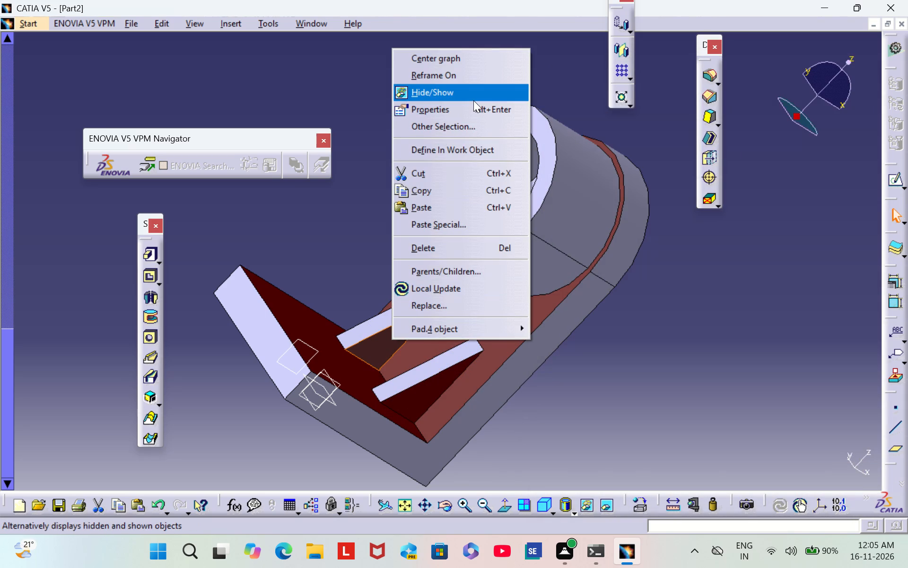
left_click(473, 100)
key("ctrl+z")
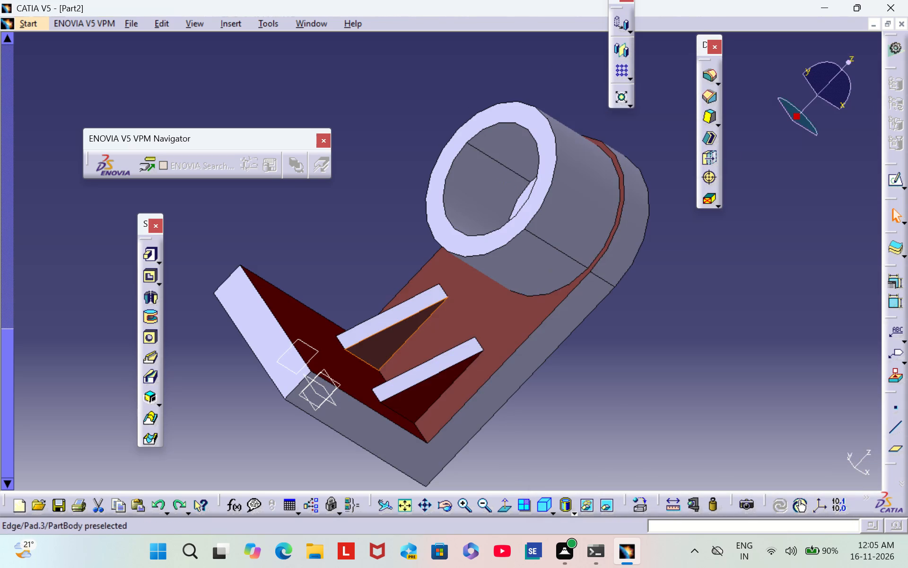
Set the fill colour of the original rib's triangular side face to dark red.
right_click(383, 343)
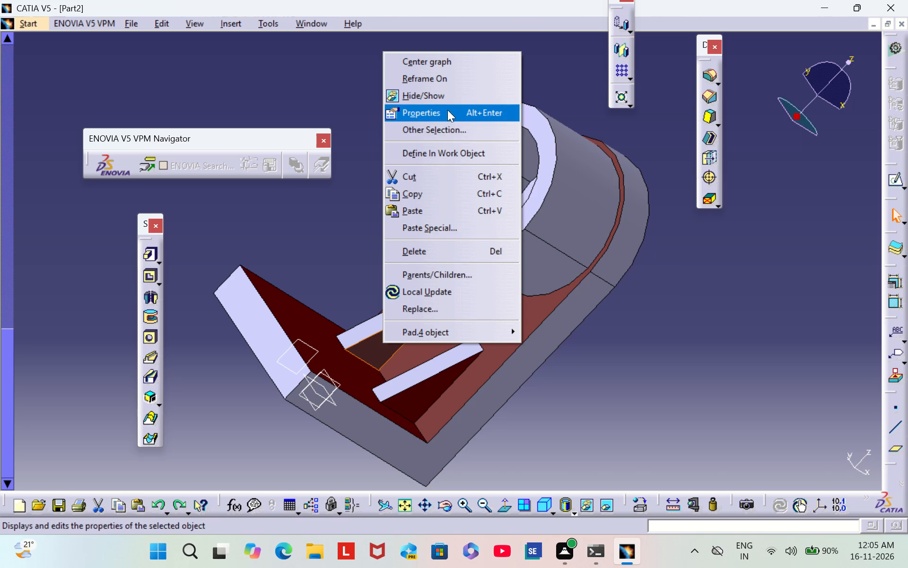
left_click(447, 110)
left_click(586, 155)
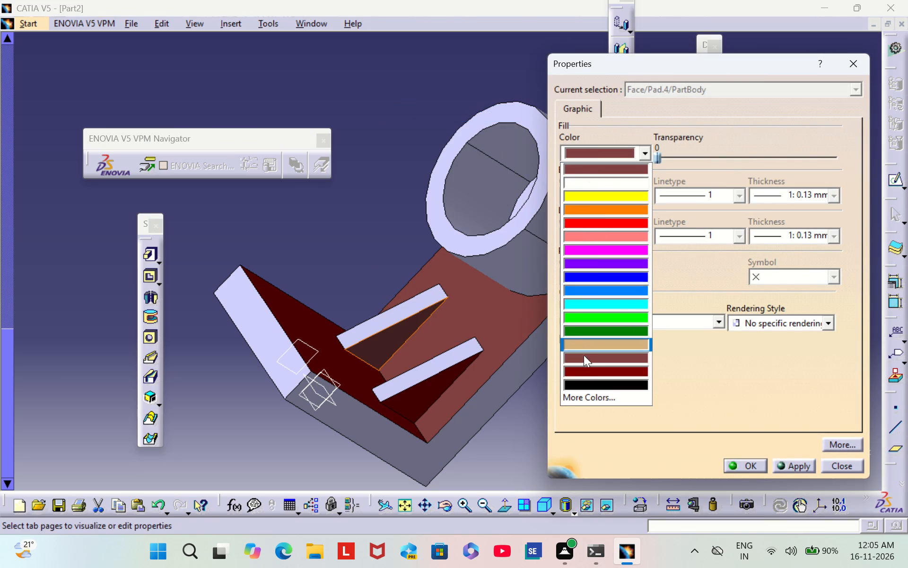
left_click(589, 364)
left_click(583, 151)
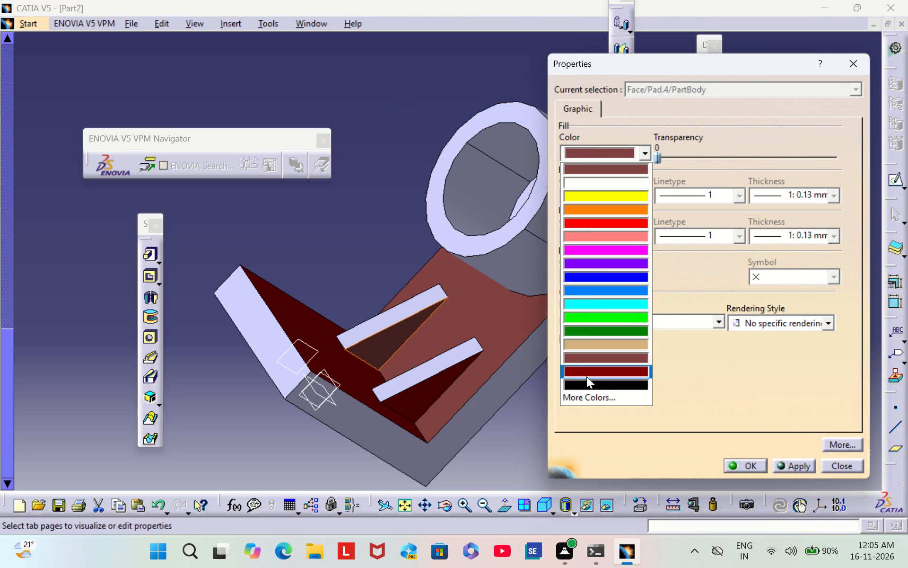
left_click(587, 373)
left_click(733, 459)
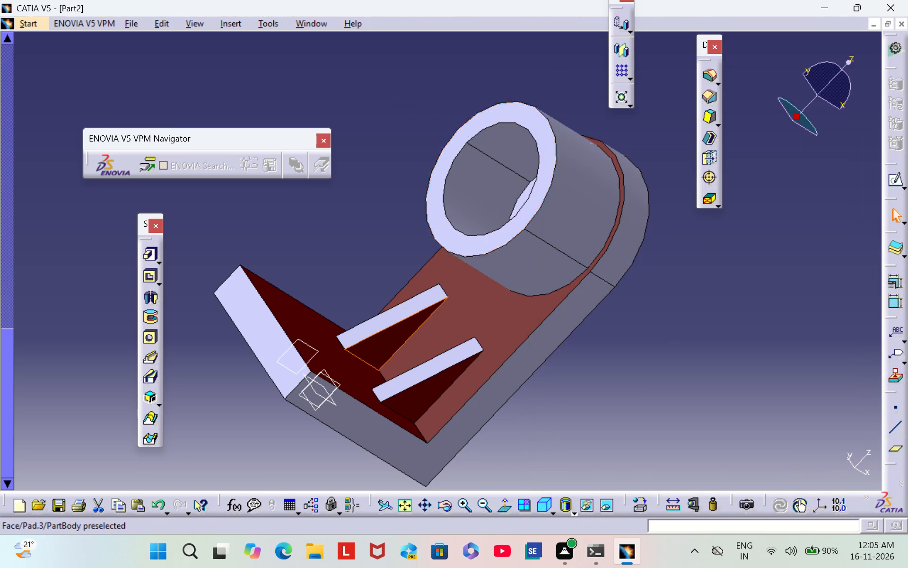
Set the fill colour of the boss's outer cylindrical face to dark red.
right_click(541, 228)
left_click(614, 285)
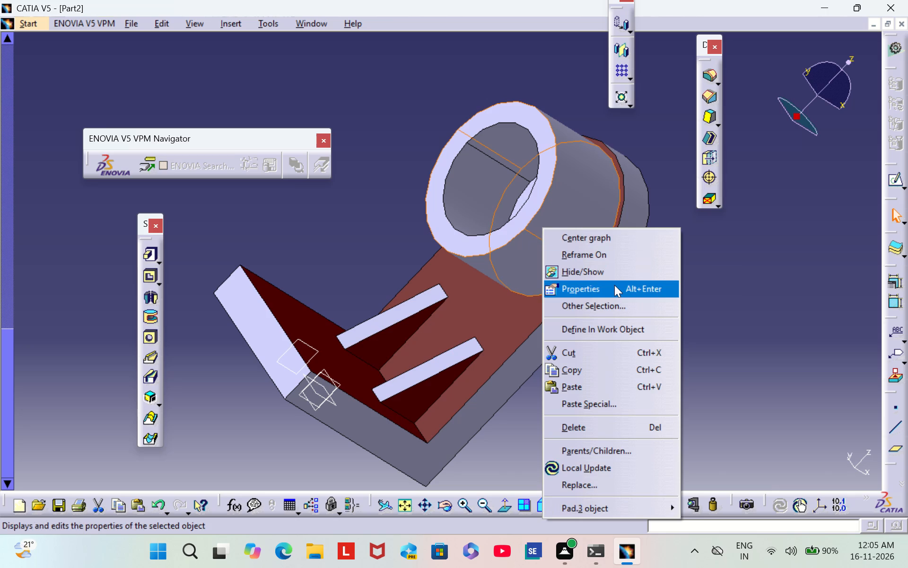
left_click(602, 157)
left_click(621, 373)
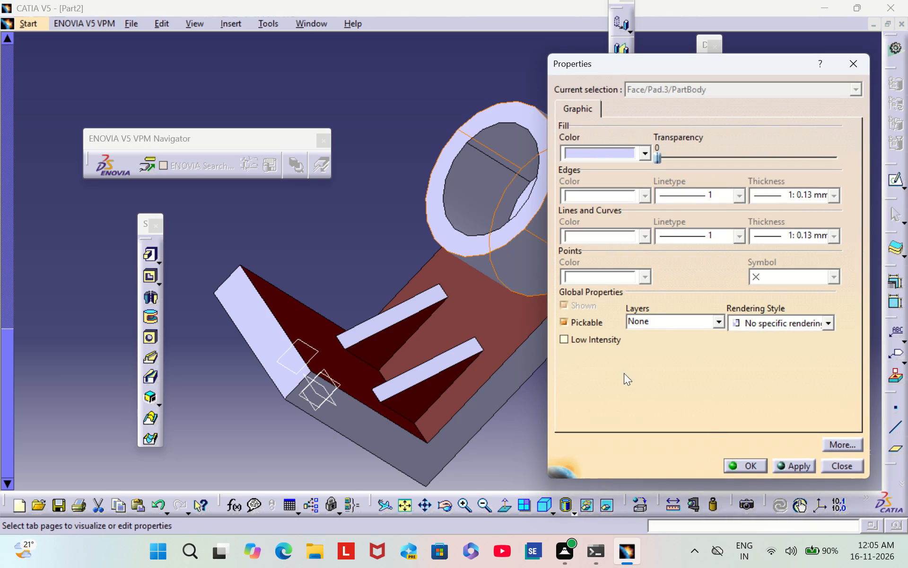
left_click(750, 462)
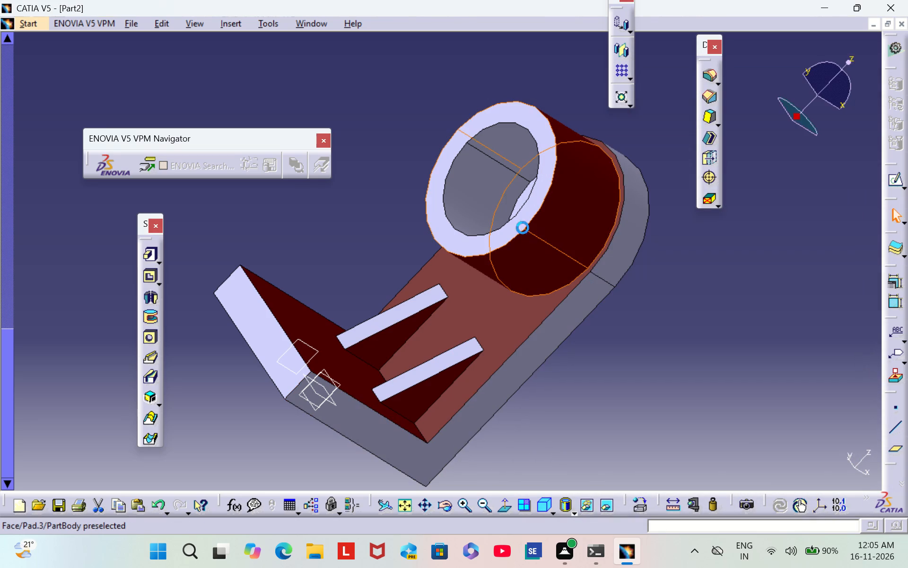
Set the fill colour of the boss's inner bore face to dark red.
right_click(488, 188)
left_click(561, 248)
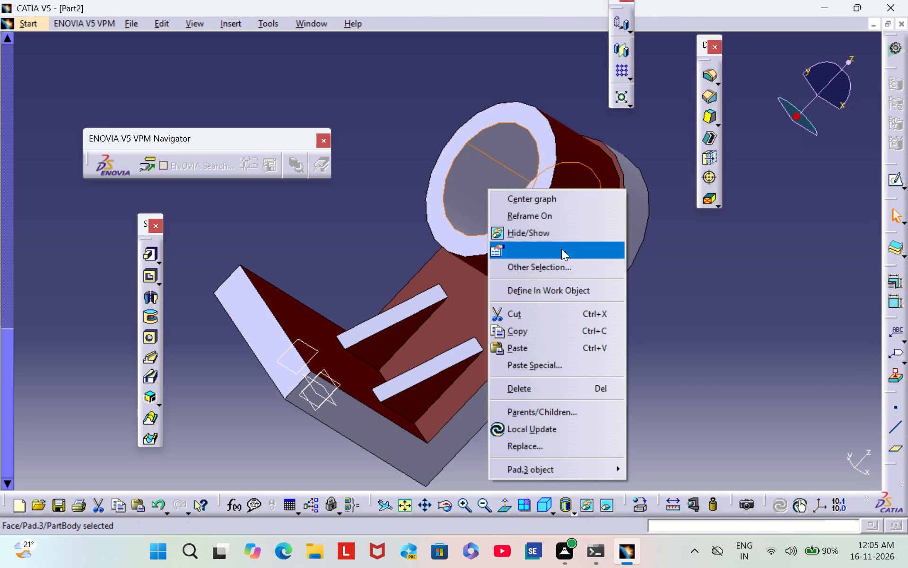
left_click(591, 150)
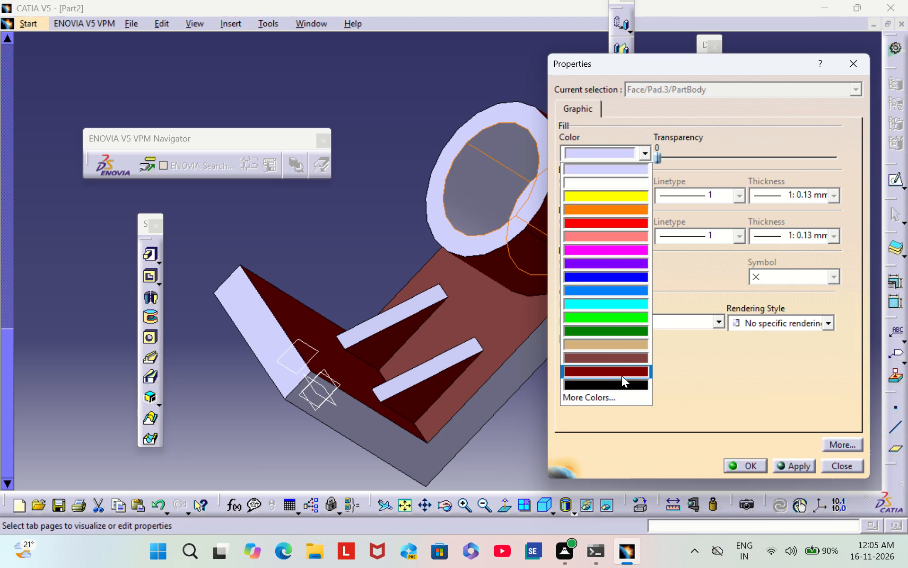
left_click(621, 373)
left_click(759, 463)
left_click(722, 329)
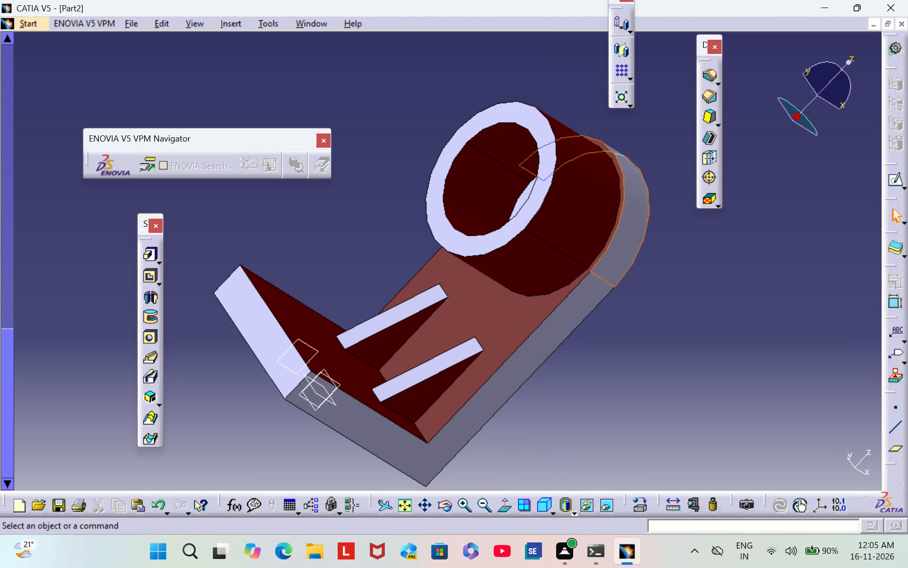
Set the fill colour of the upright plate's flat rear face, opposite the boss, to dark red.
scroll(346, 226, "down", 2)
middle_click_drag(346, 226, 384, 153)
right_click_drag(346, 224, 384, 153)
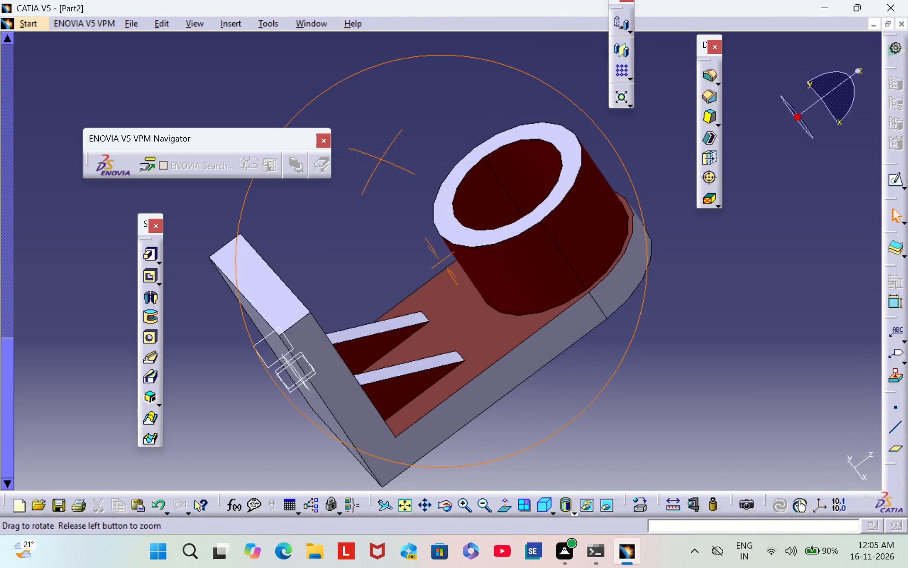
right_click_drag(384, 153, 844, 192)
middle_click_drag(384, 153, 845, 192)
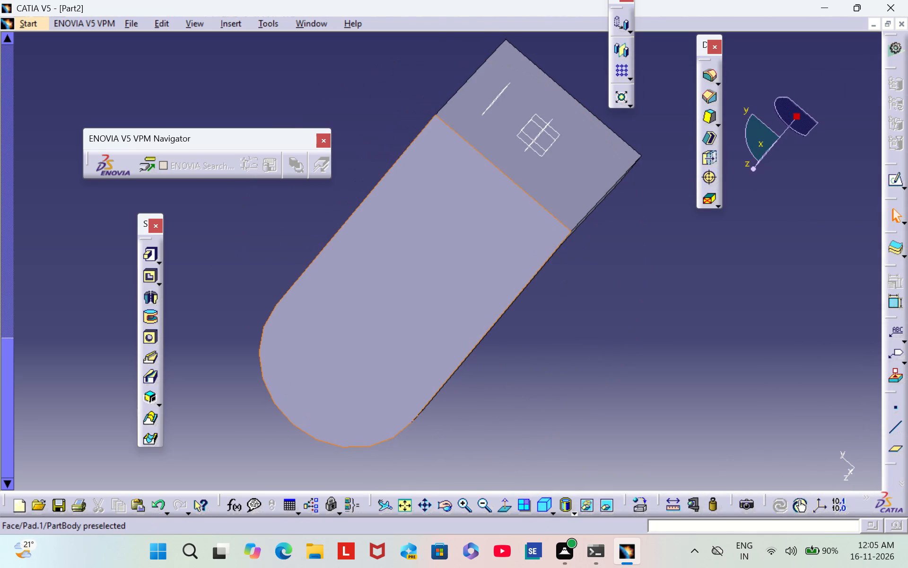
right_click(388, 324)
left_click(459, 91)
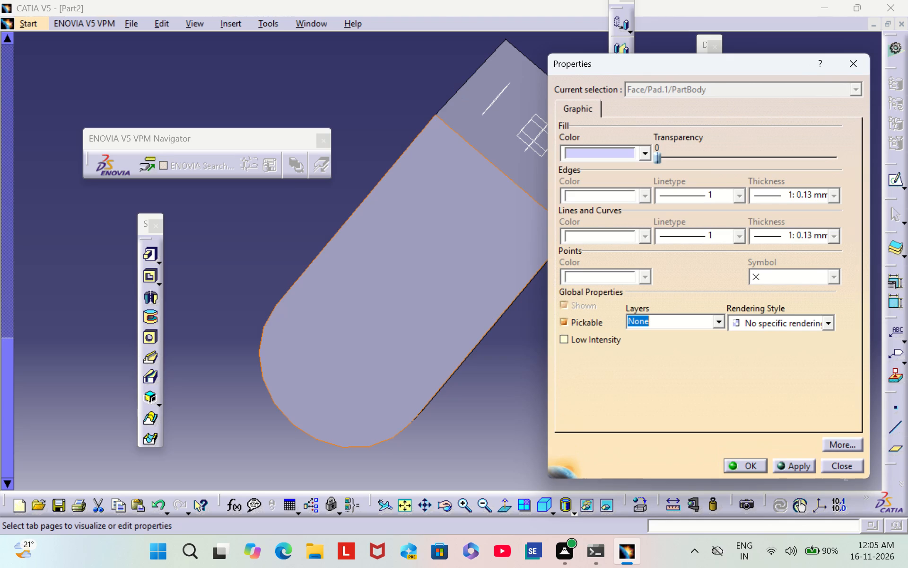
left_click(458, 92)
left_click(586, 150)
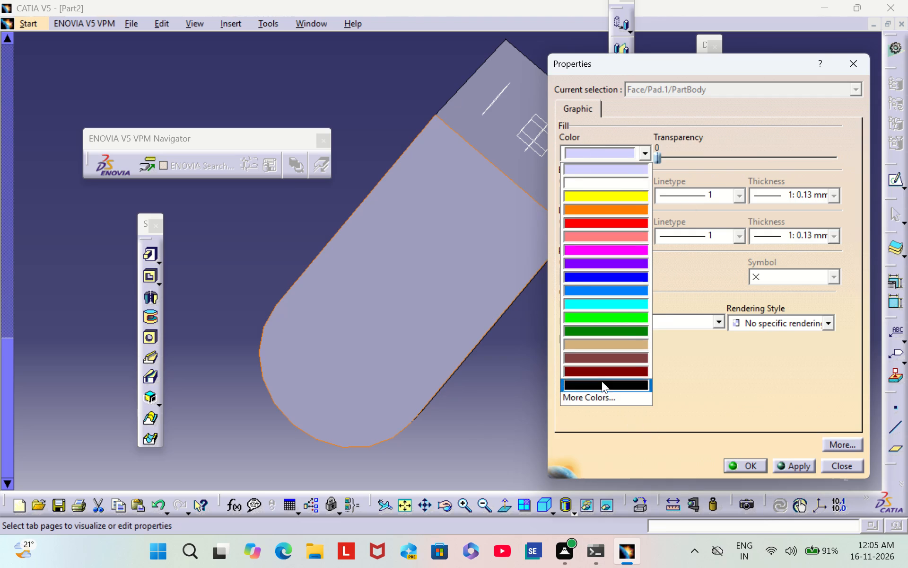
left_click(599, 376)
left_click(746, 468)
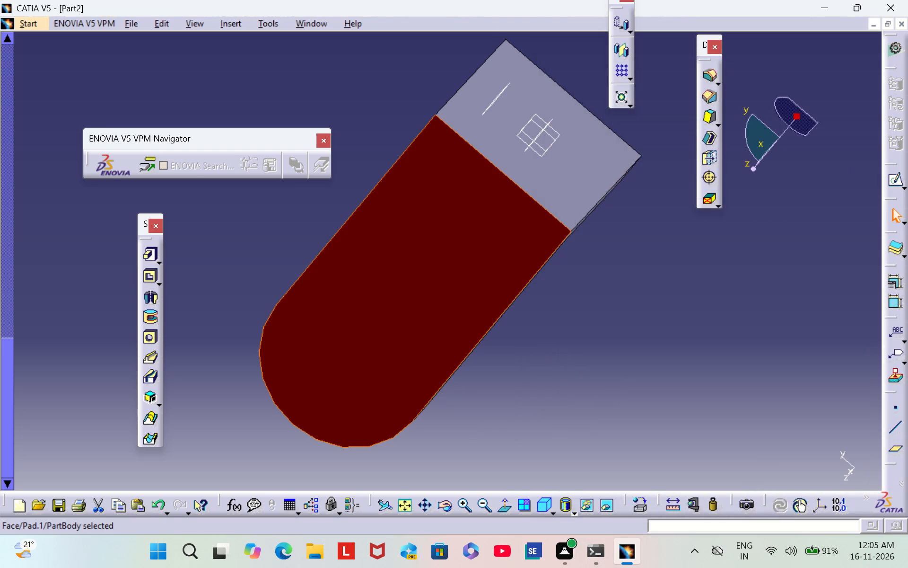
Set the fill colour of the base's underside face to dark red.
right_click(561, 192)
left_click(600, 253)
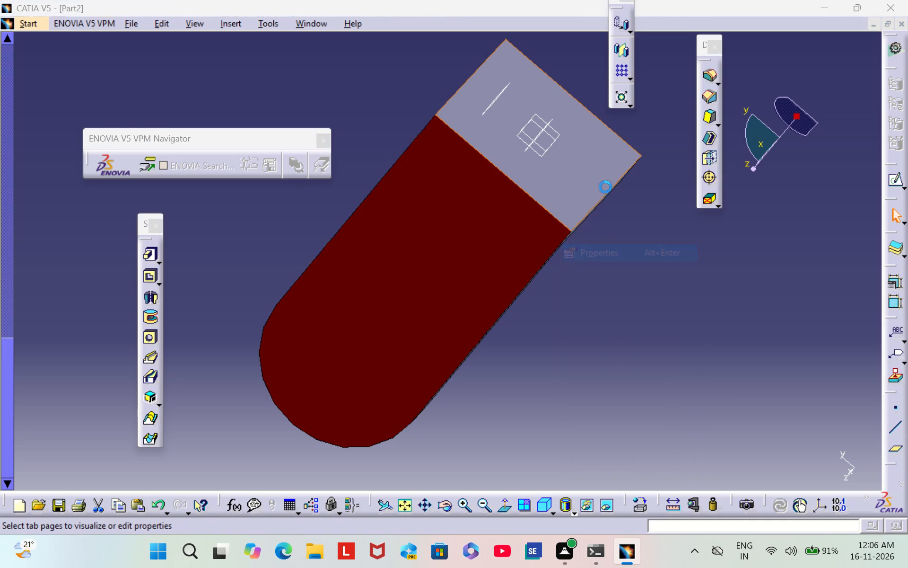
left_click(602, 167)
left_click(598, 153)
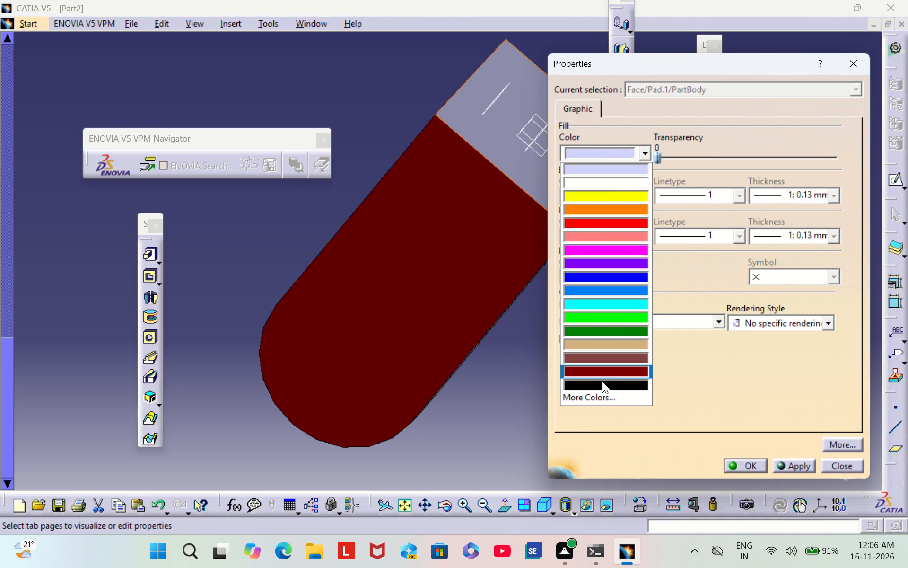
left_click(603, 373)
left_click(749, 468)
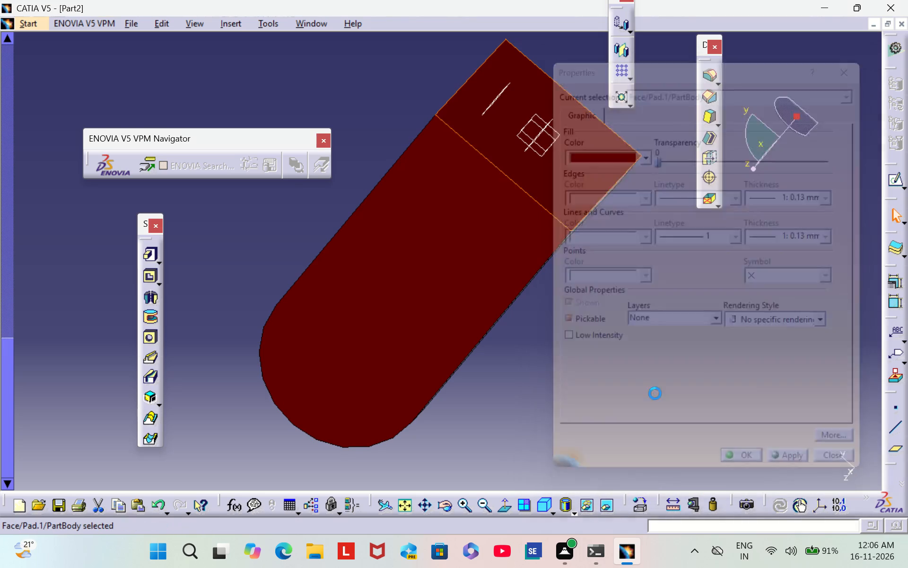
Set the fill colour of one L-shaped side face of the base and upright plate to dark red.
scroll(260, 232, "down", 1)
middle_click_drag(260, 232, 448, 192)
right_click_drag(260, 232, 448, 192)
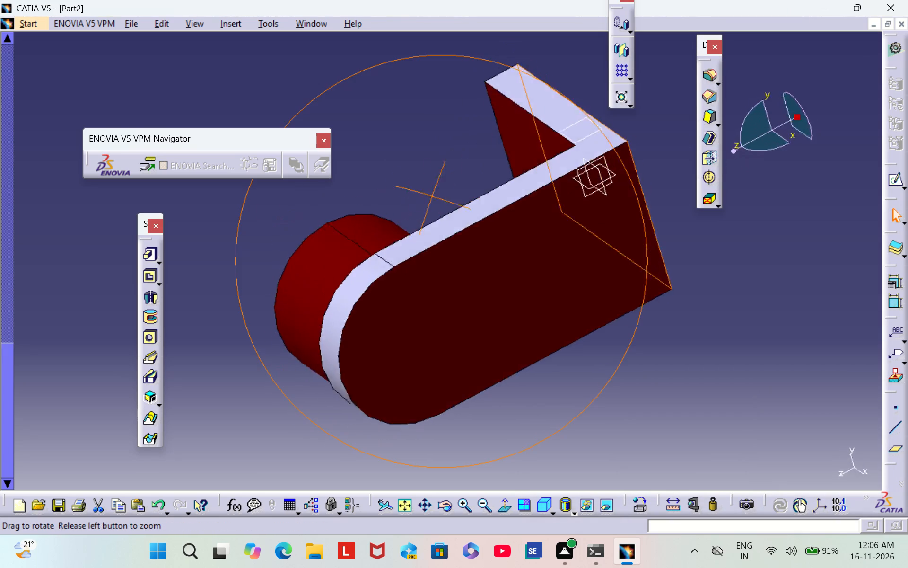
middle_click_drag(448, 192, 475, 341)
right_click_drag(448, 192, 475, 341)
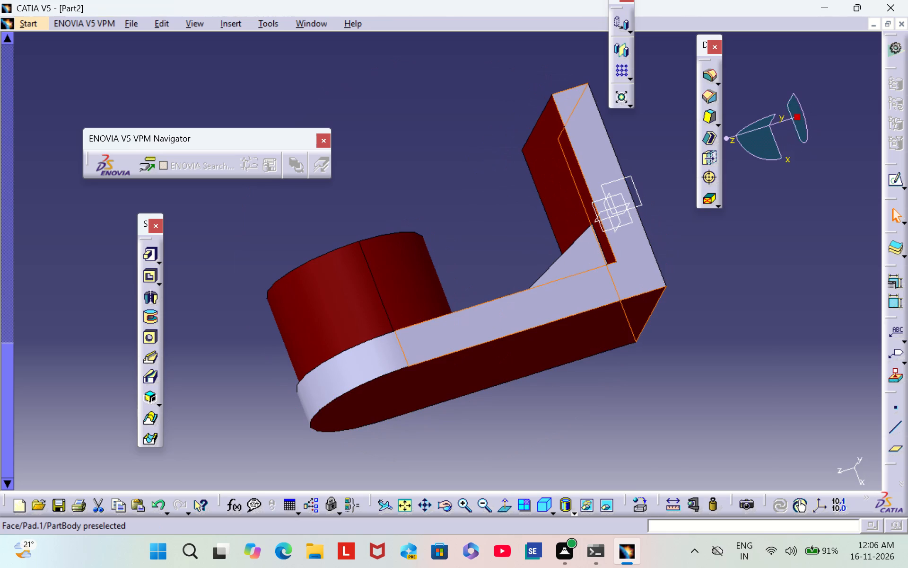
right_click(629, 285)
left_click(657, 311)
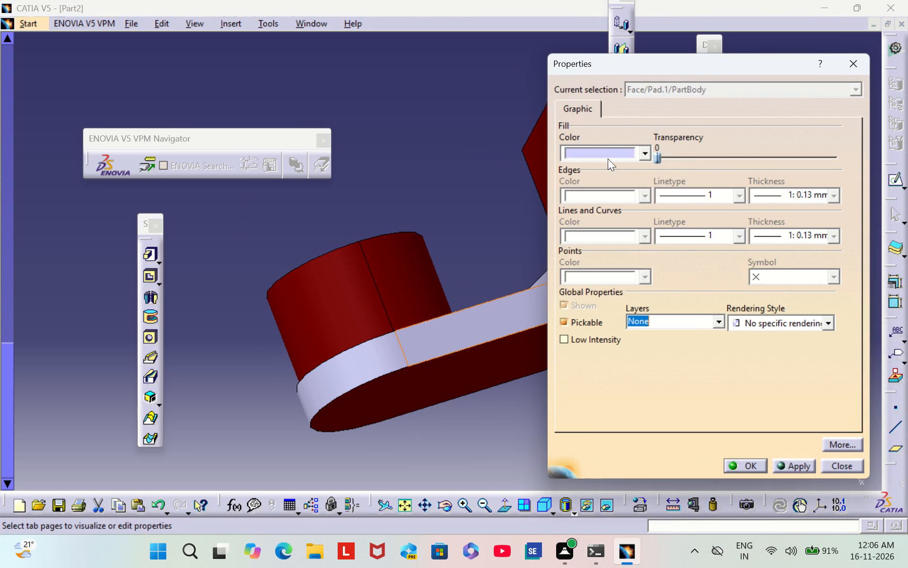
left_click(605, 157)
left_click(596, 373)
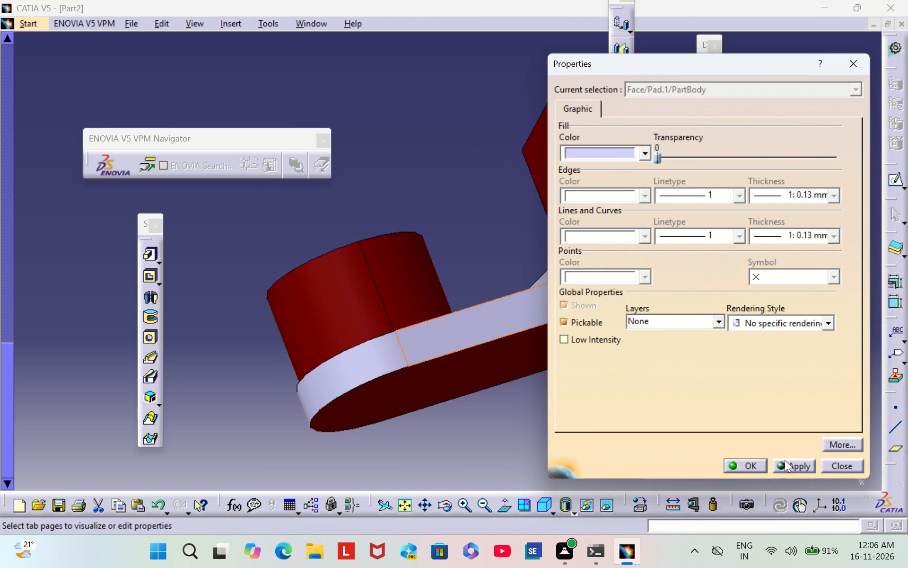
left_click(745, 467)
left_click(725, 437)
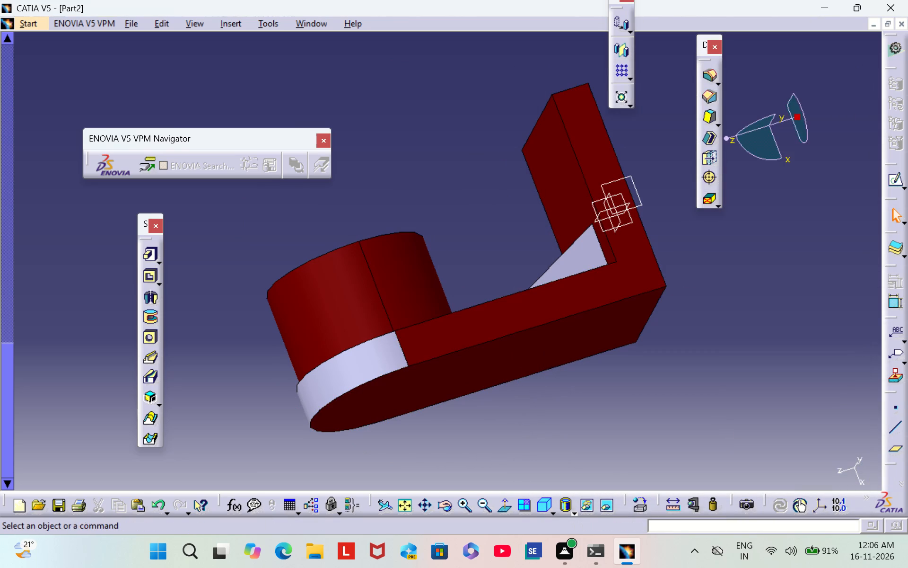
Set the fill colour of the opposite L-shaped side face of the base and upright plate to dark red.
middle_click_drag(249, 423, 545, 238)
scroll(249, 423, "down", 1)
right_click_drag(250, 422, 545, 238)
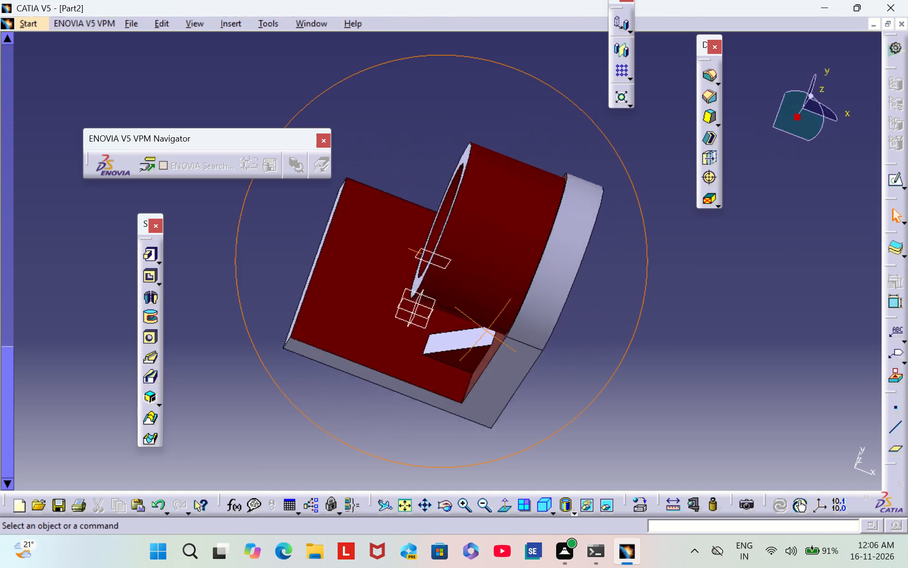
right_click_drag(545, 238, 499, 131)
middle_click_drag(545, 238, 502, 119)
right_click(546, 381)
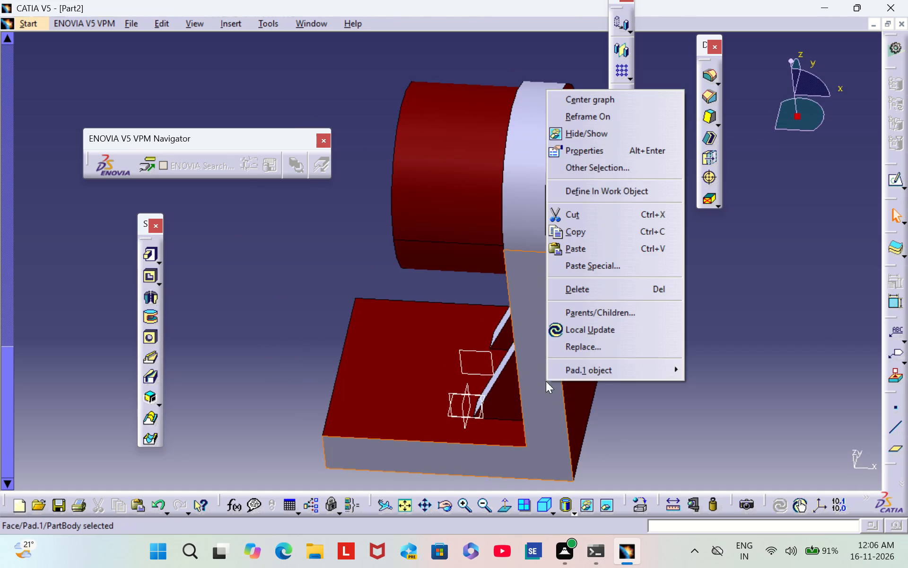
left_click(602, 158)
left_click(598, 158)
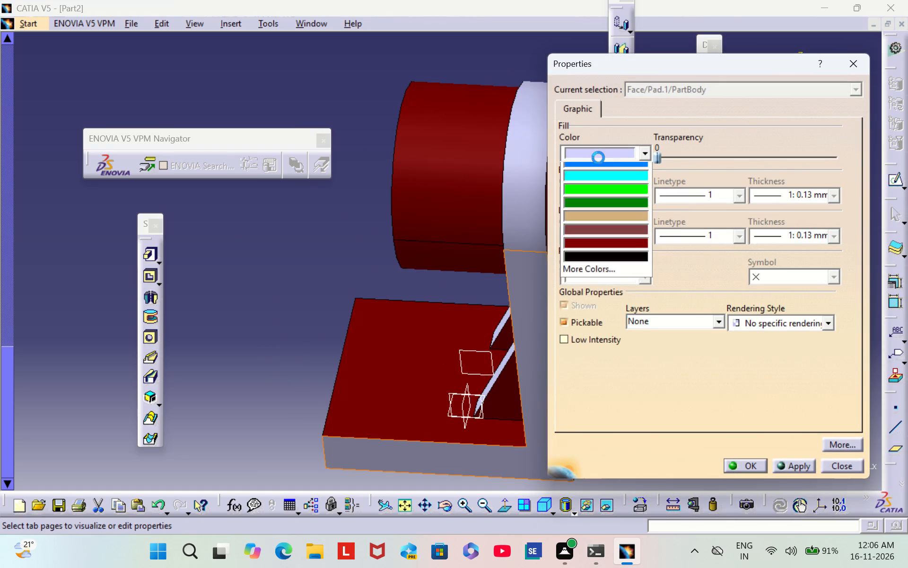
left_click(598, 367)
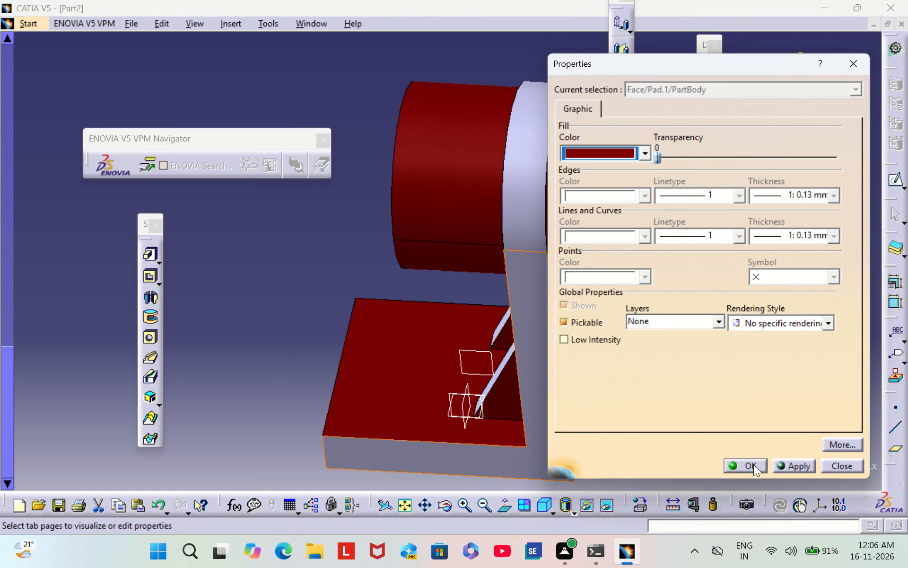
left_click(753, 464)
left_click(236, 343)
Set the fill colour of the boss's ring-shaped front end face to dark red.
middle_click_drag(248, 339, 436, 287)
scroll(249, 339, "down", 1)
right_click_drag(262, 323, 436, 287)
middle_click_drag(436, 287, 437, 288)
middle_click_drag(604, 364, 607, 311)
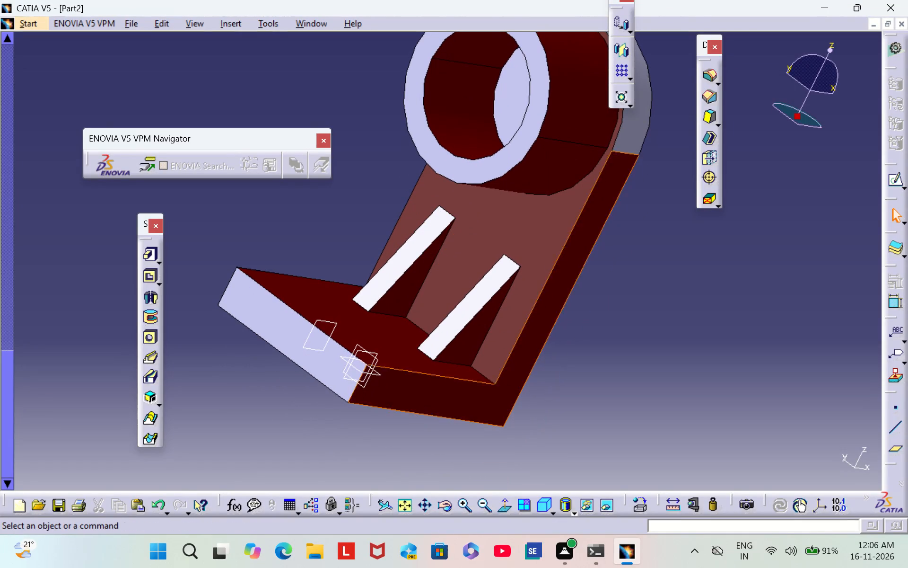
right_click(413, 89)
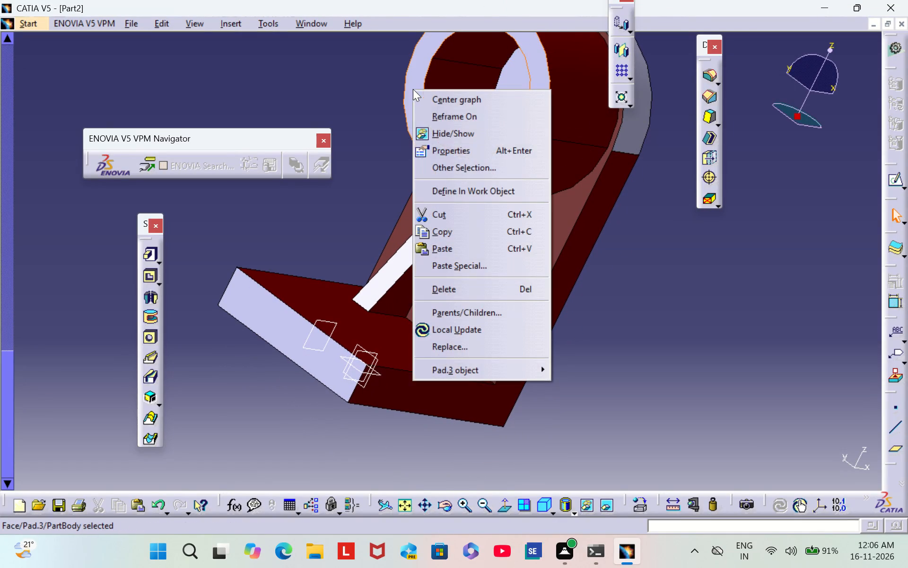
left_click(453, 156)
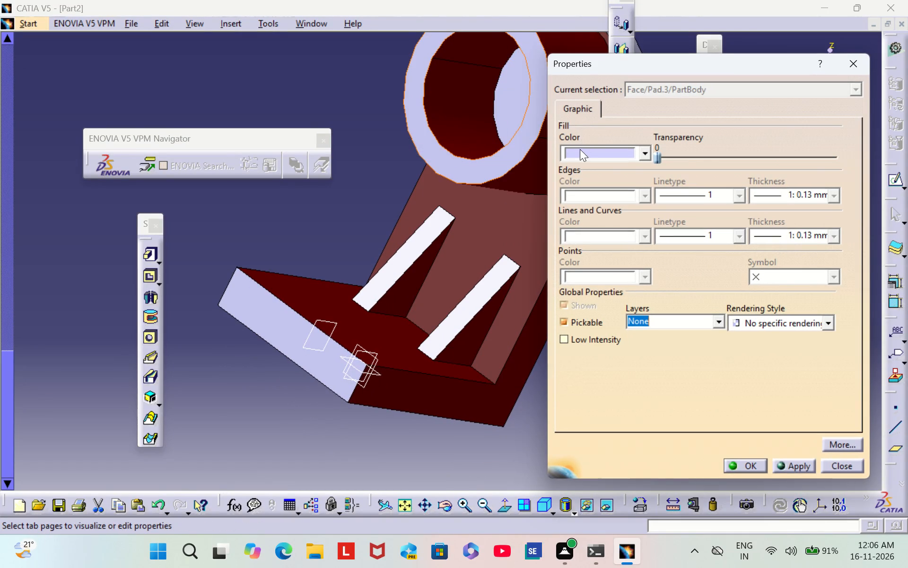
left_click(580, 149)
left_click(615, 373)
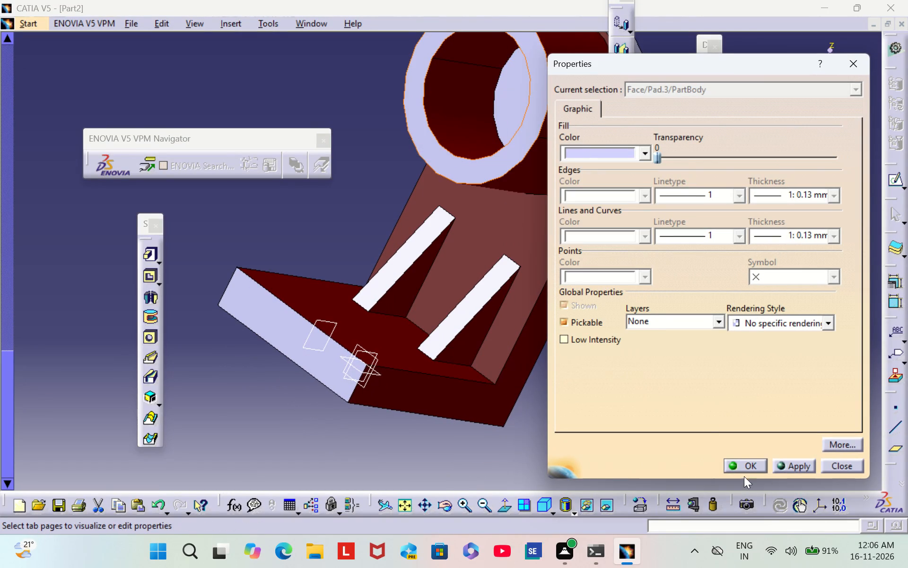
left_click(742, 467)
left_click(718, 387)
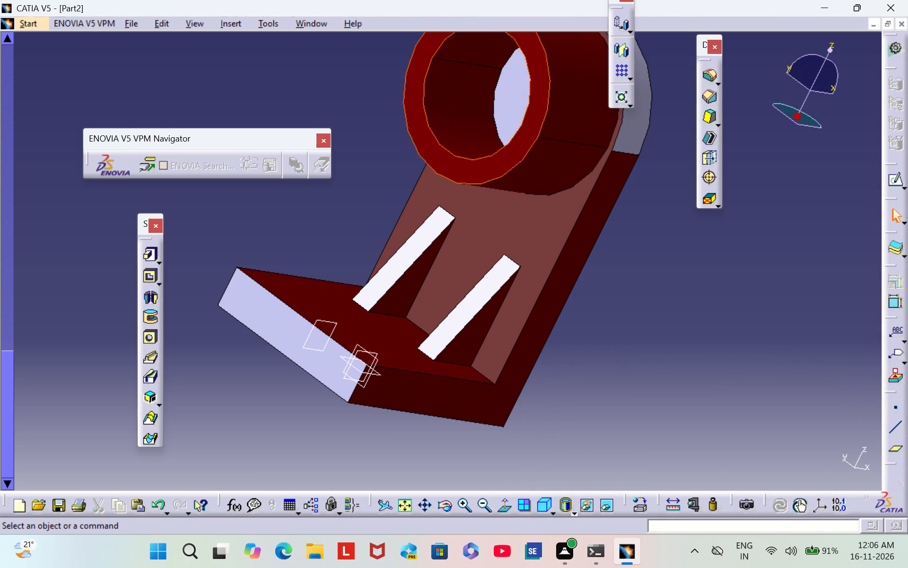
Set the fill colour of the base's front end face, away from the upright plate, to dark red.
middle_click_drag(648, 372, 791, 427)
scroll(648, 372, "down", 1)
right_click_drag(648, 372, 794, 430)
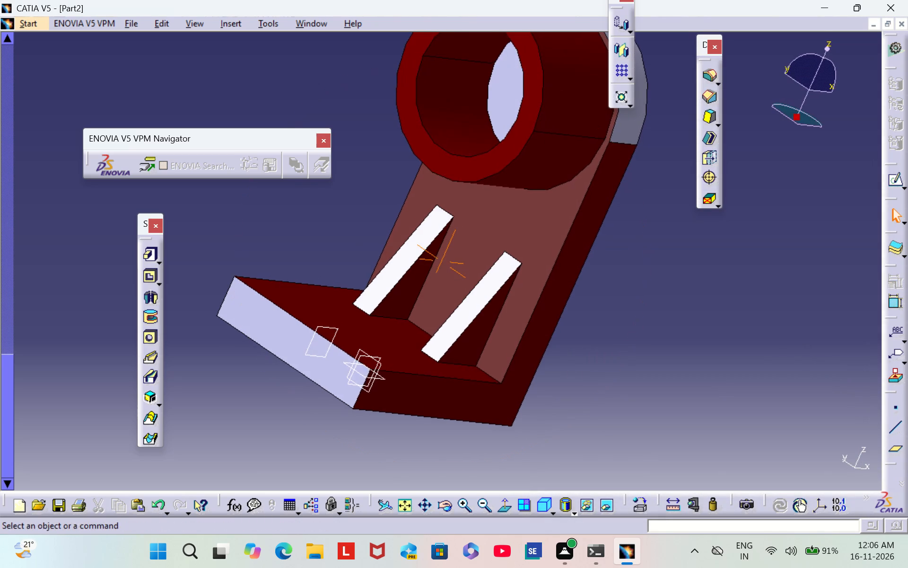
middle_click_drag(252, 291, 538, 382)
scroll(252, 290, "down", 1)
right_click_drag(252, 290, 538, 382)
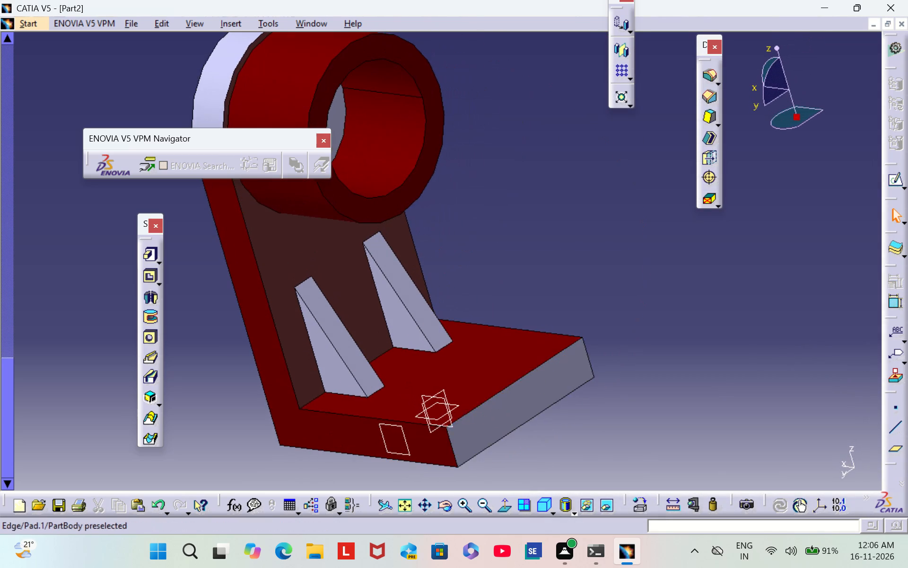
middle_click_drag(515, 315, 532, 245)
right_click(528, 334)
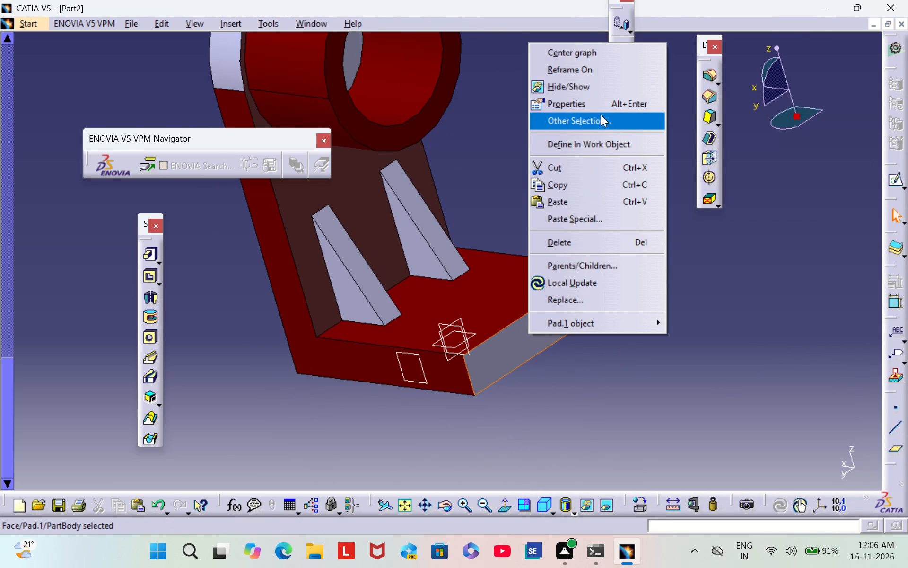
left_click(594, 104)
left_click(600, 160)
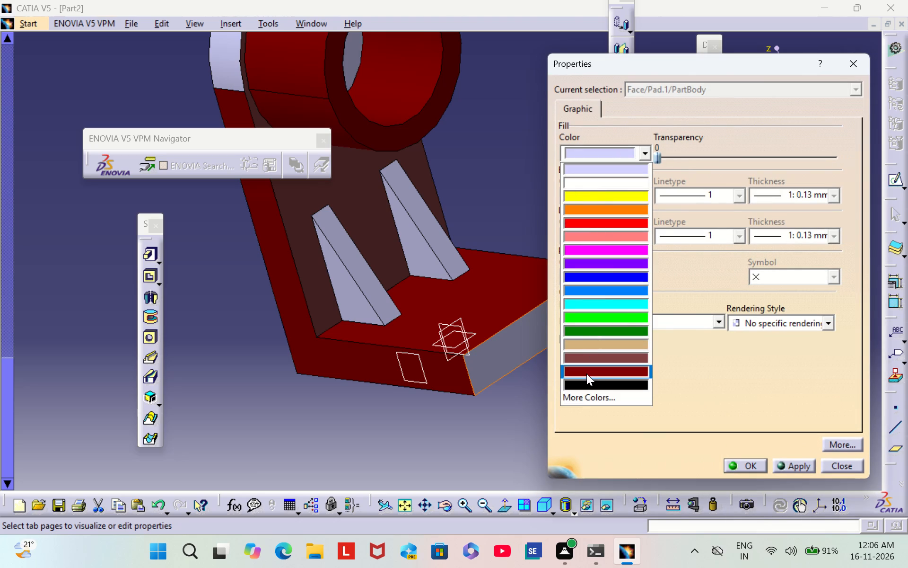
left_click(586, 373)
left_click(738, 465)
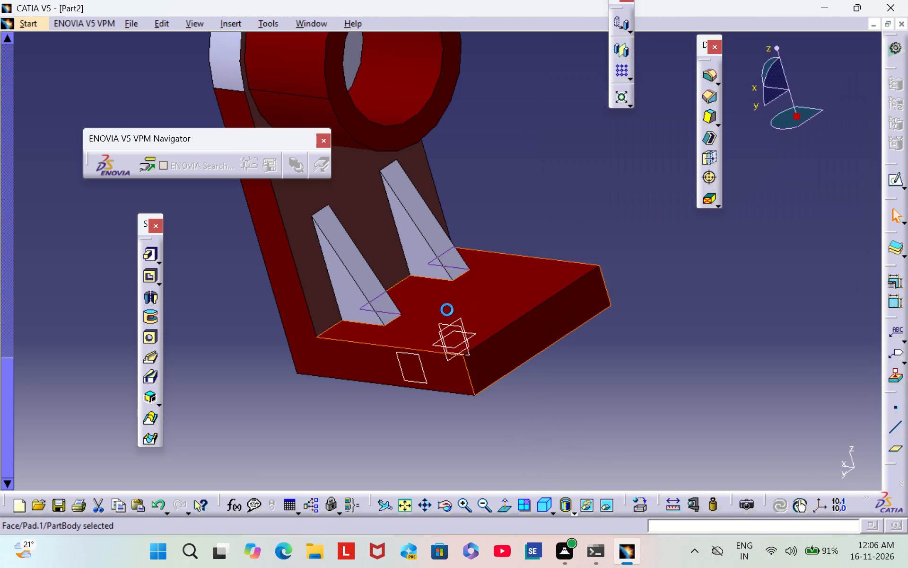
Set the fill colour of the mirrored rib's triangular side face to dark red.
right_click(408, 251)
left_click(458, 300)
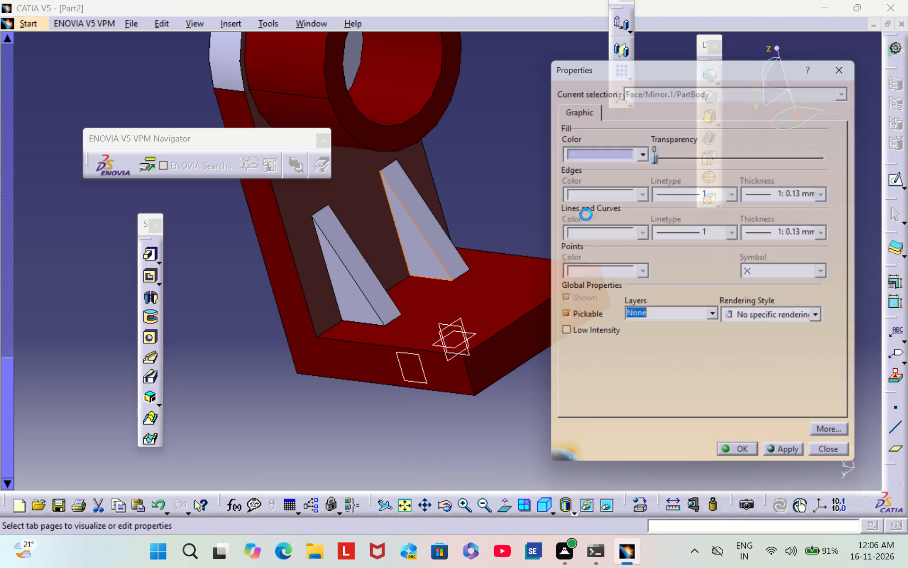
left_click(585, 154)
left_click(620, 373)
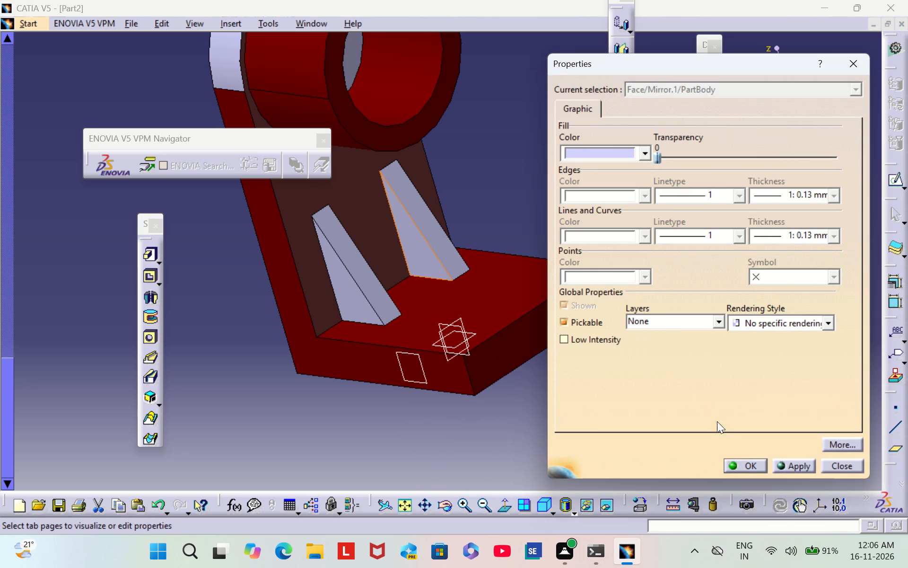
left_click(742, 463)
Set the fill colour of the original rib's matching triangular side face to dark red.
right_click(343, 290)
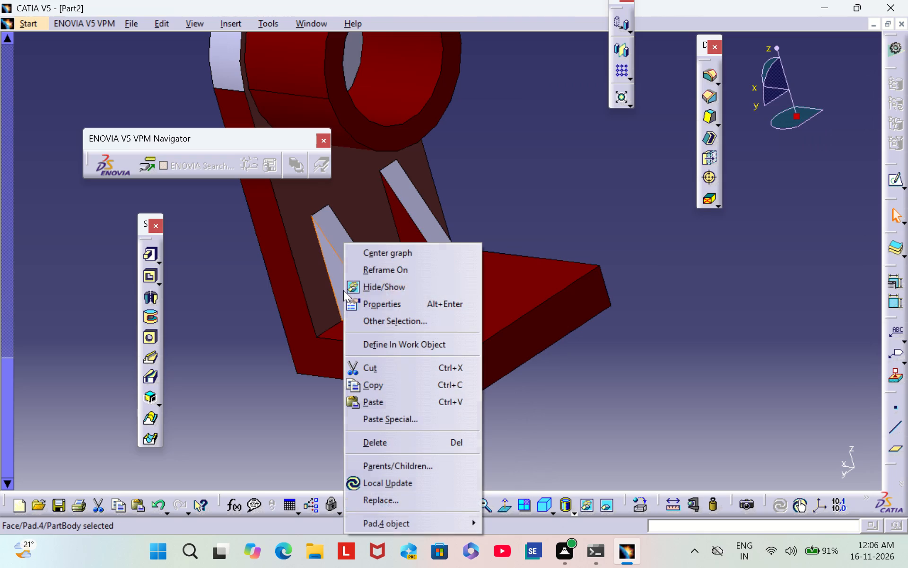
left_click(375, 311)
left_click(592, 156)
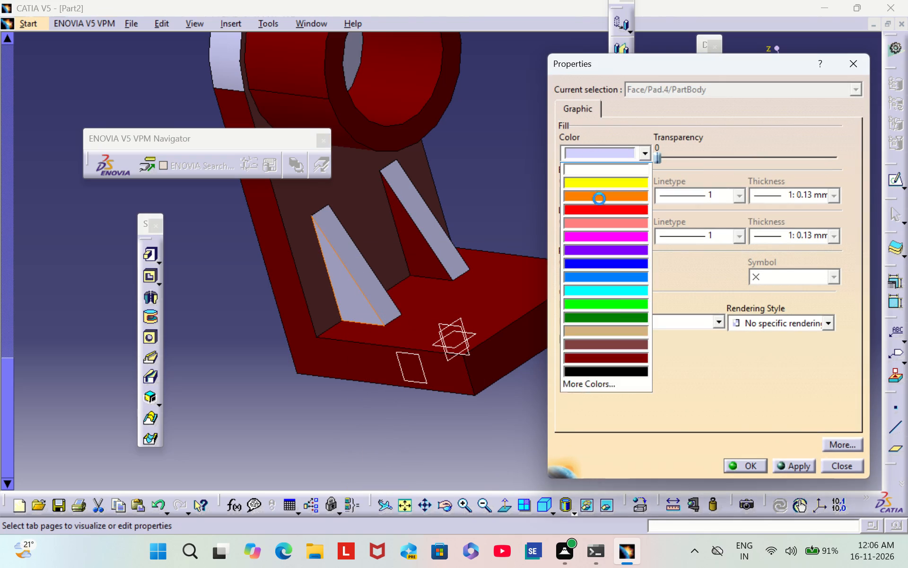
left_click(617, 373)
left_click(745, 469)
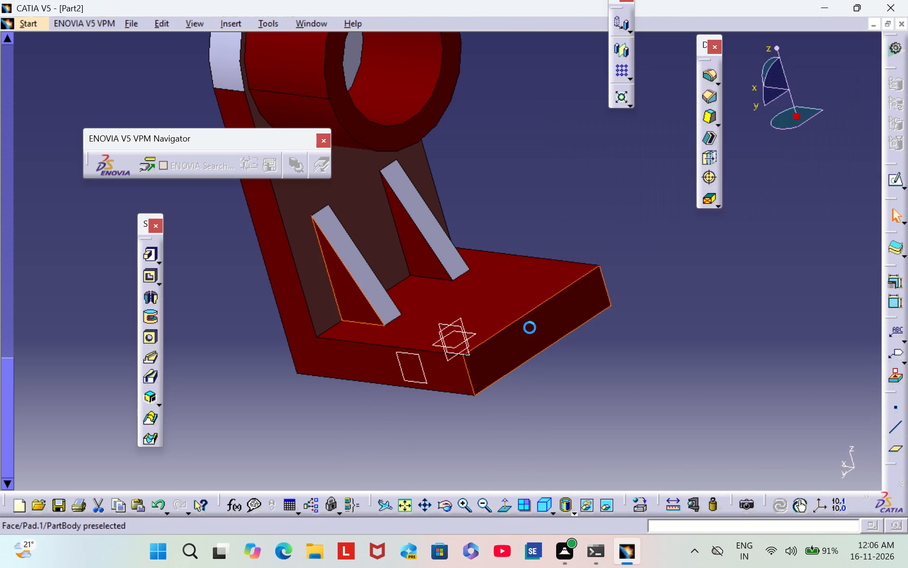
Set the fill colour of the mirrored rib's sloping front face to dark red.
right_click(437, 239)
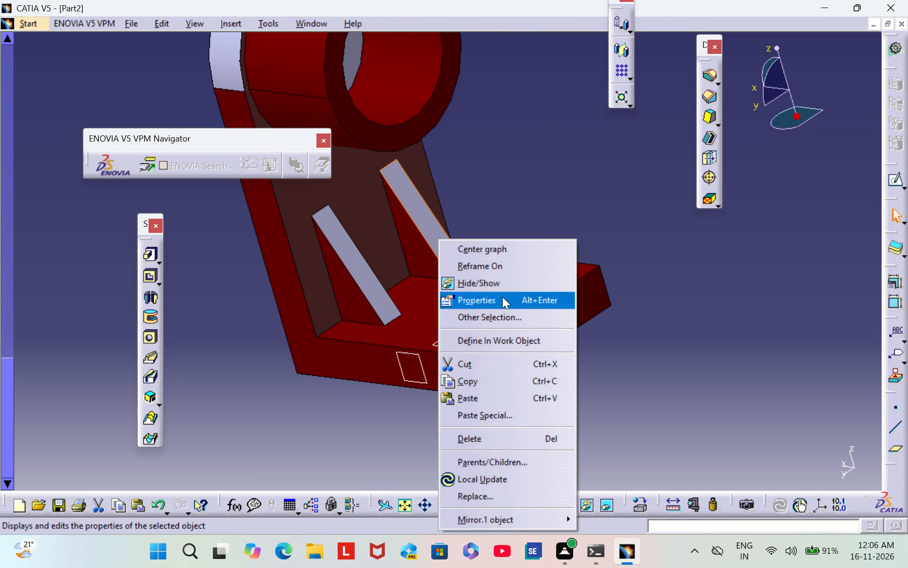
left_click(502, 297)
left_click(602, 150)
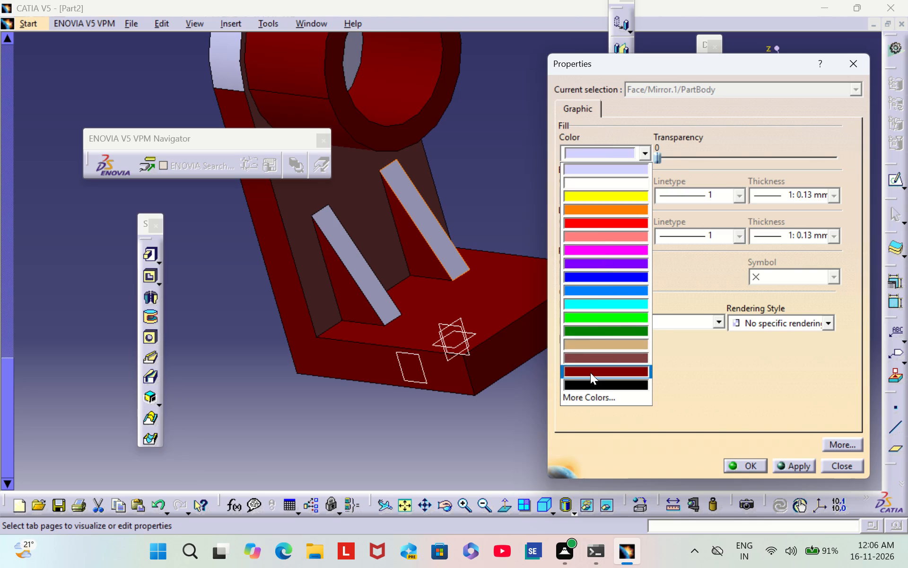
left_click(590, 373)
left_click(733, 465)
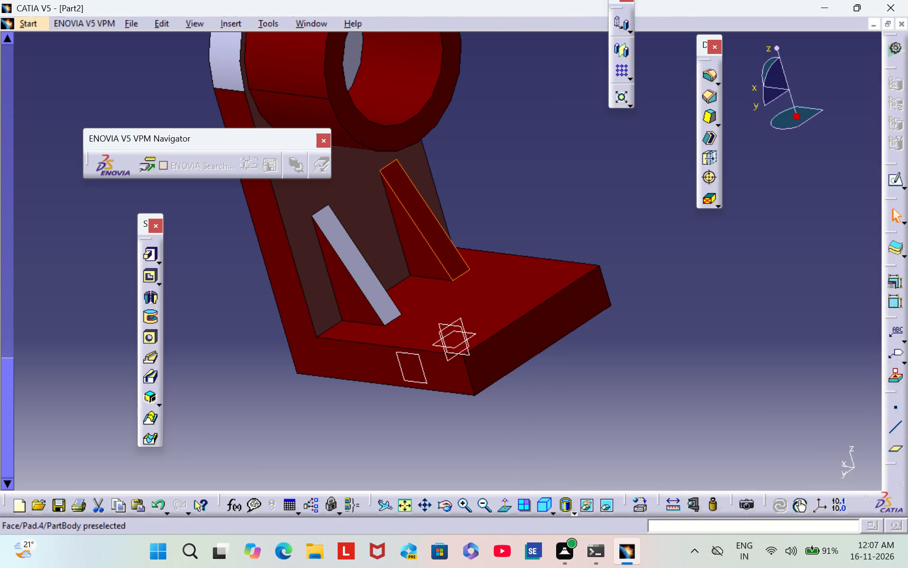
Set the fill colour of the original rib's sloping front face to dark red.
right_click(363, 279)
left_click(428, 298)
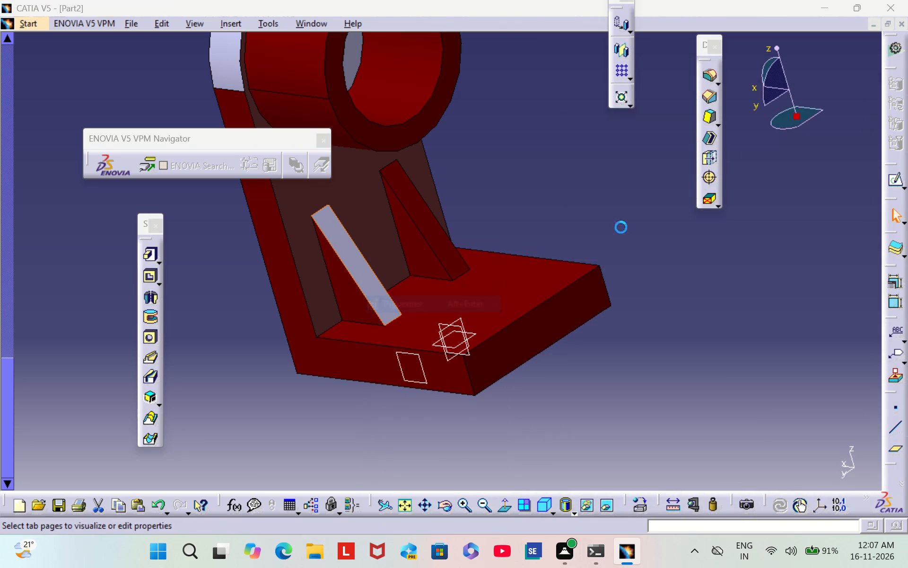
left_click(579, 152)
left_click(609, 367)
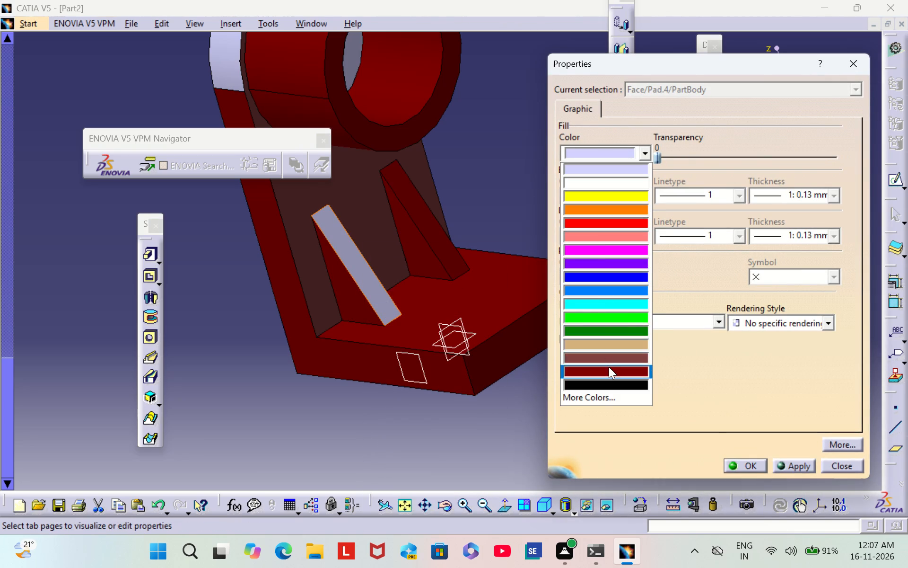
left_click(748, 464)
Set the fill colour of the upright plate's curved top edge face to dark red.
middle_click_drag(233, 232, 531, 416)
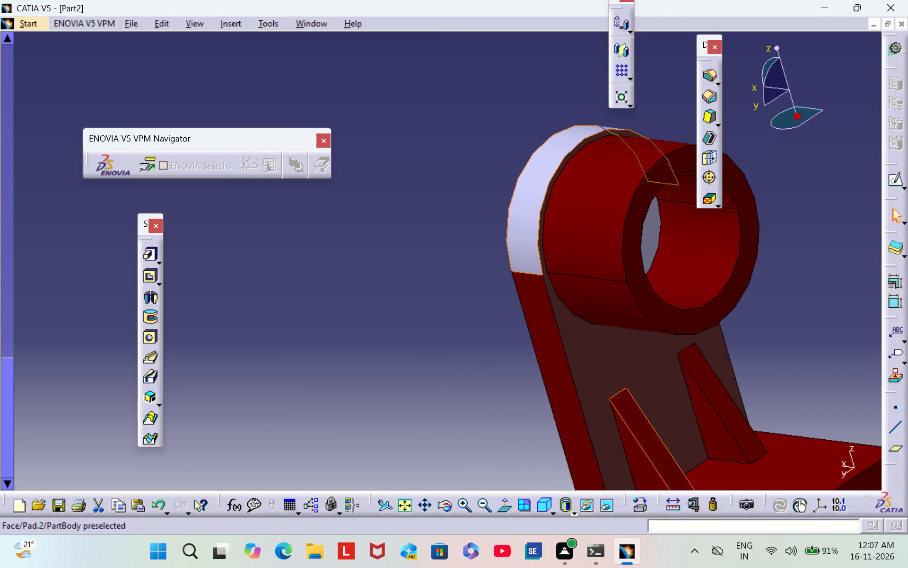
right_click(529, 191)
left_click(595, 253)
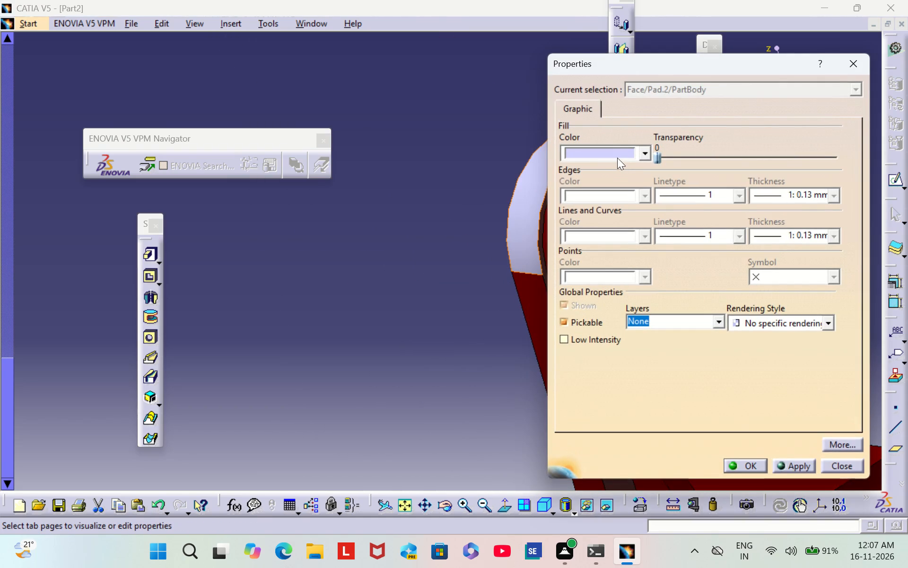
left_click(617, 158)
left_click(626, 372)
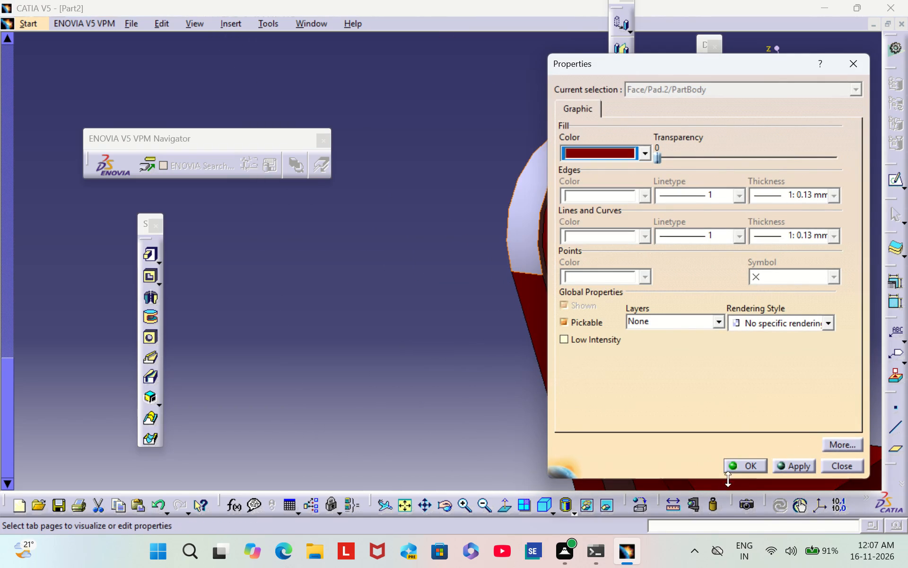
left_click(749, 459)
Set the fill colour of the upright plate's circular face at the bottom of the boss's bore to dark red.
middle_click_drag(477, 340, 249, 276)
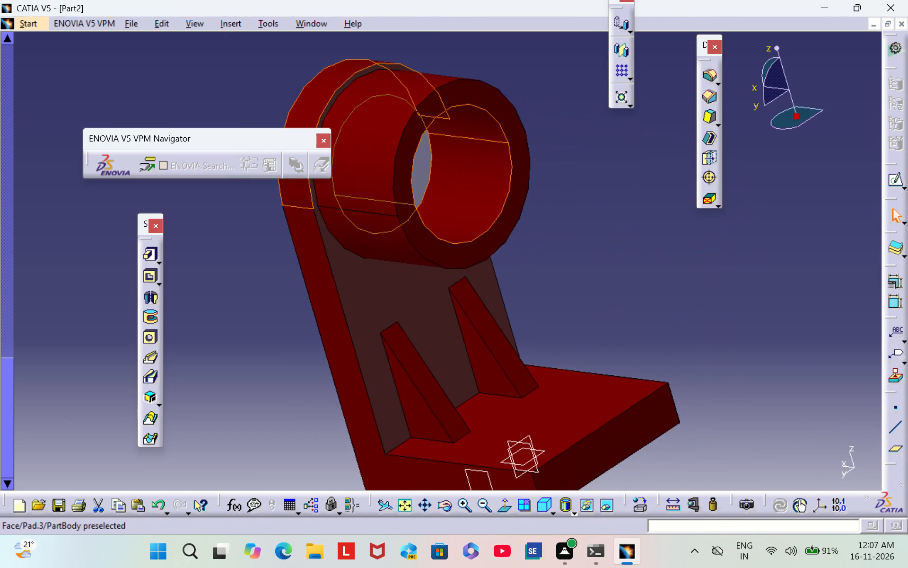
middle_click_drag(642, 276, 489, 263)
right_click_drag(642, 276, 489, 263)
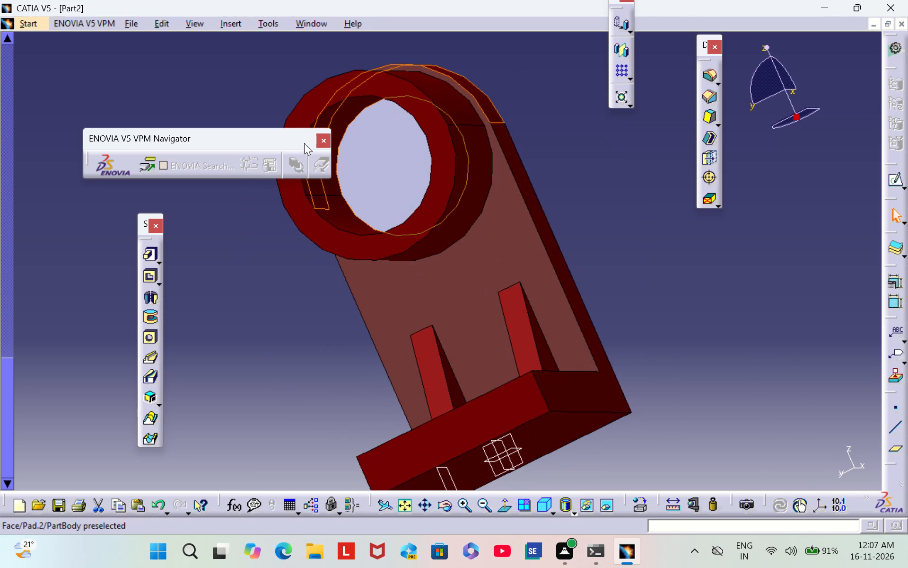
right_click(367, 177)
left_click(435, 233)
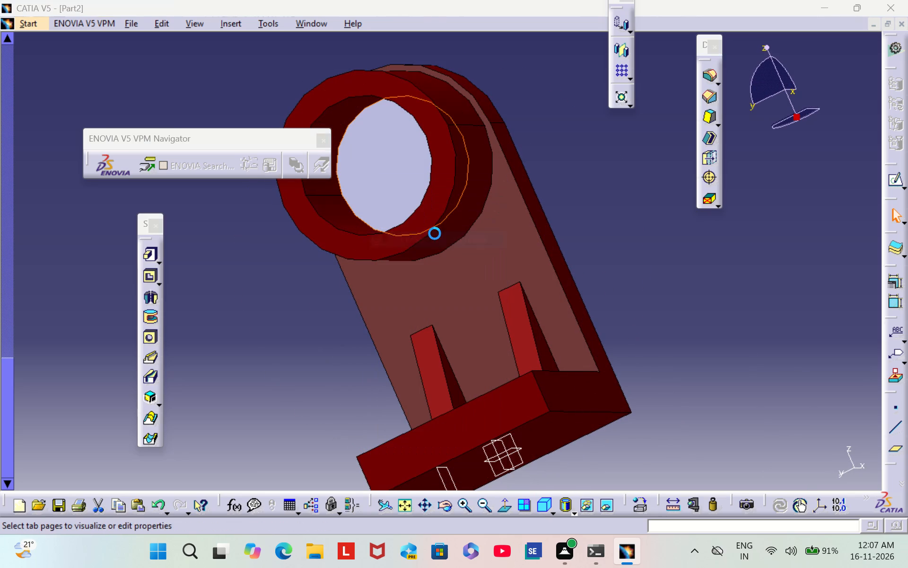
left_click(593, 150)
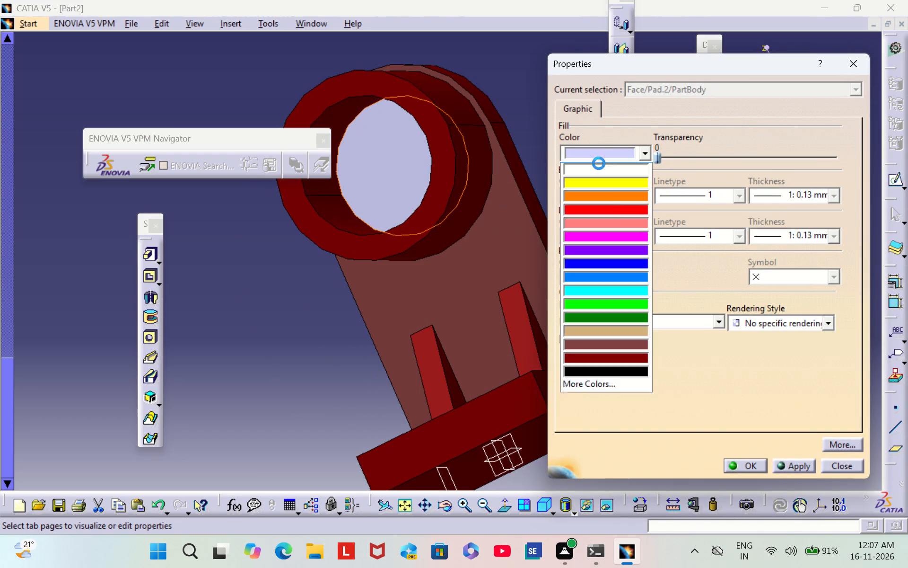
left_click(618, 372)
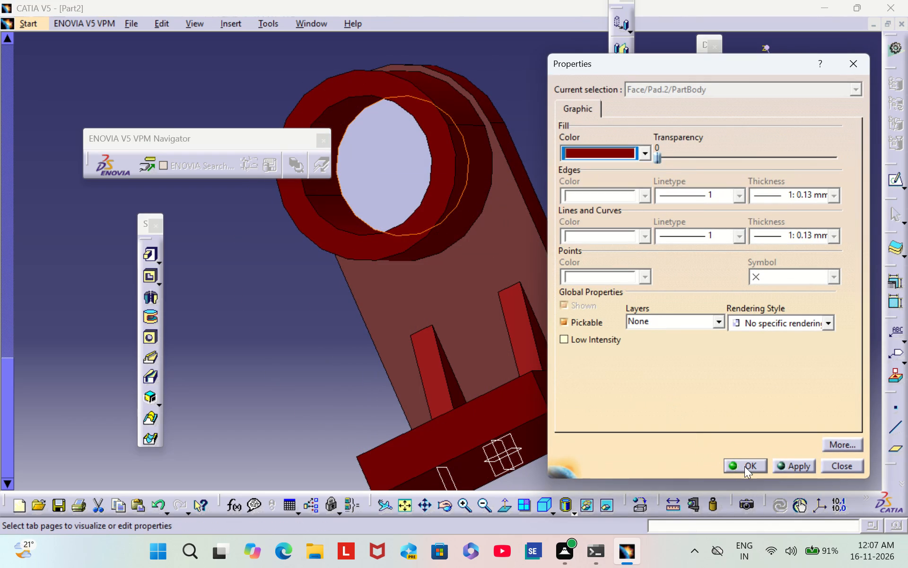
left_click(745, 466)
left_click(295, 354)
Examine the bracket from the back, sides, underside and front for any faces still without the new colours.
scroll(295, 353, "down", 2)
middle_click_drag(295, 352, 637, 234)
right_click_drag(296, 351, 637, 234)
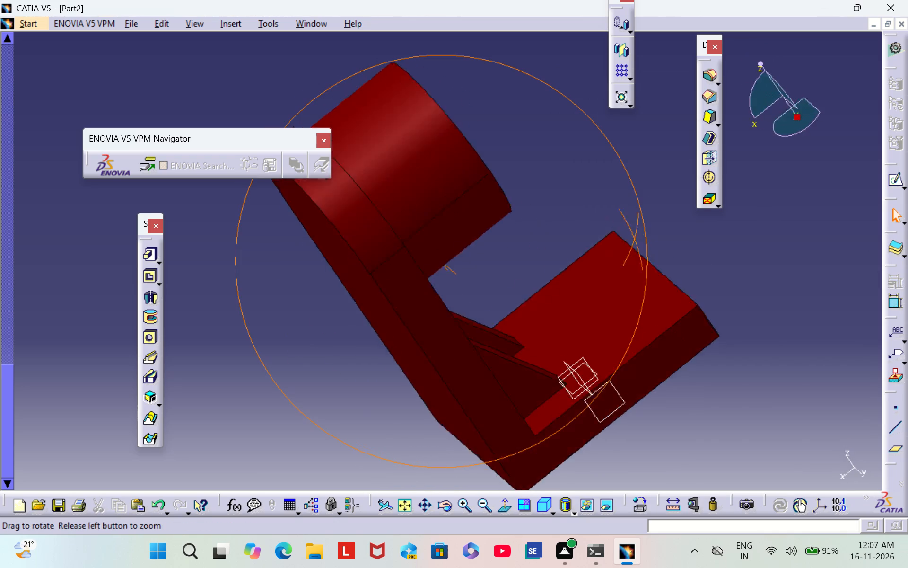
middle_click_drag(637, 234, 520, 250)
right_click_drag(637, 234, 520, 250)
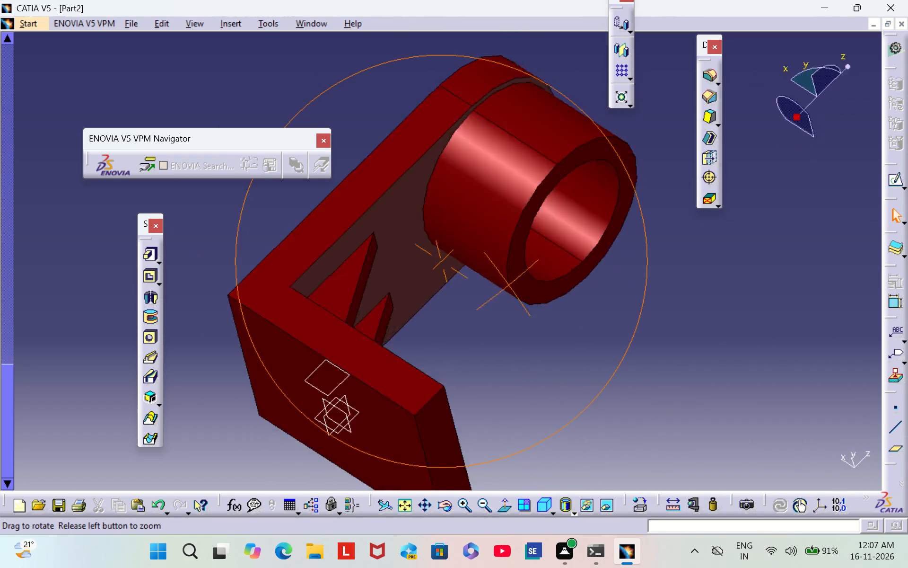
right_click_drag(520, 250, 260, 228)
middle_click_drag(520, 250, 306, 237)
middle_click(457, 229)
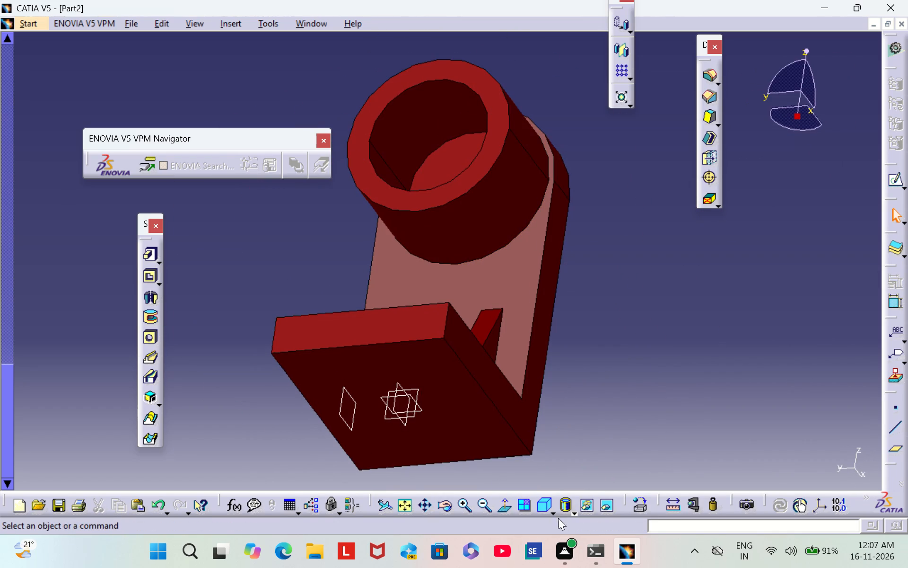
left_click(538, 513)
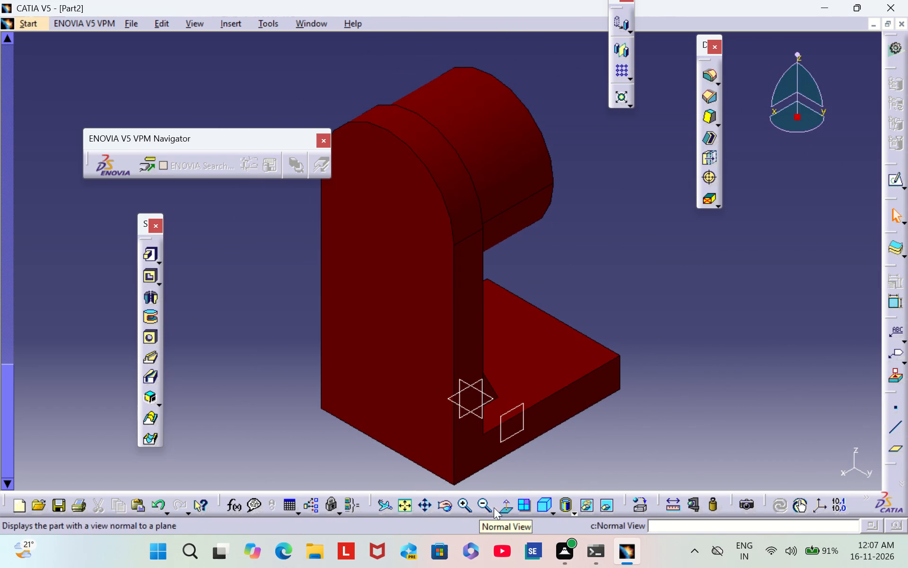
middle_click_drag(686, 391, 329, 404)
scroll(686, 391, "down", 1)
right_click_drag(686, 391, 329, 404)
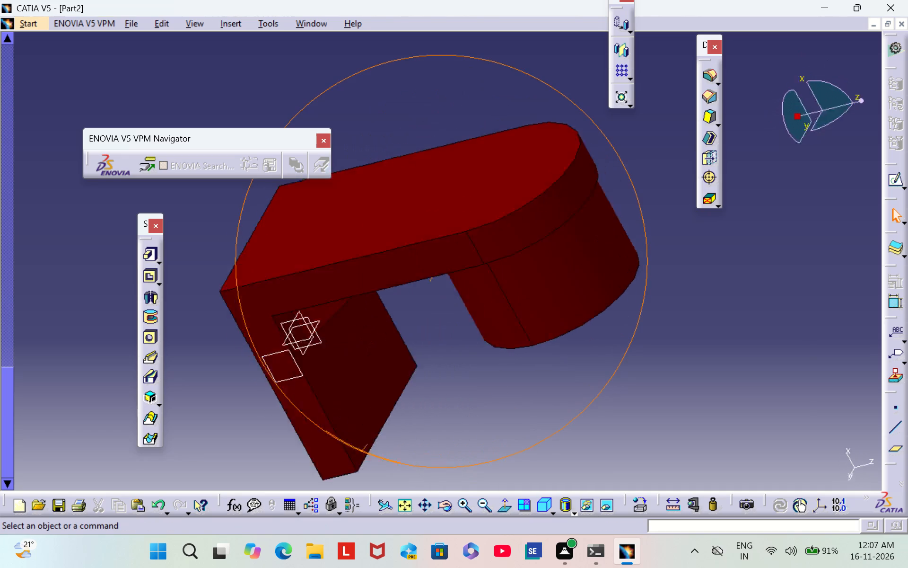
right_click_drag(329, 404, 319, 396)
middle_click_drag(329, 404, 319, 396)
left_click(542, 508)
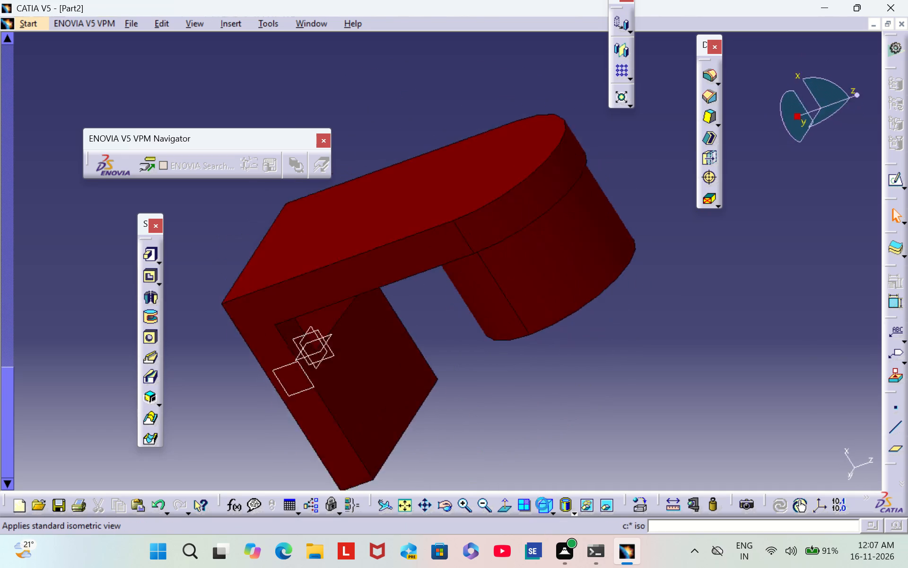
middle_click_drag(233, 310, 314, 334)
right_click_drag(233, 310, 314, 334)
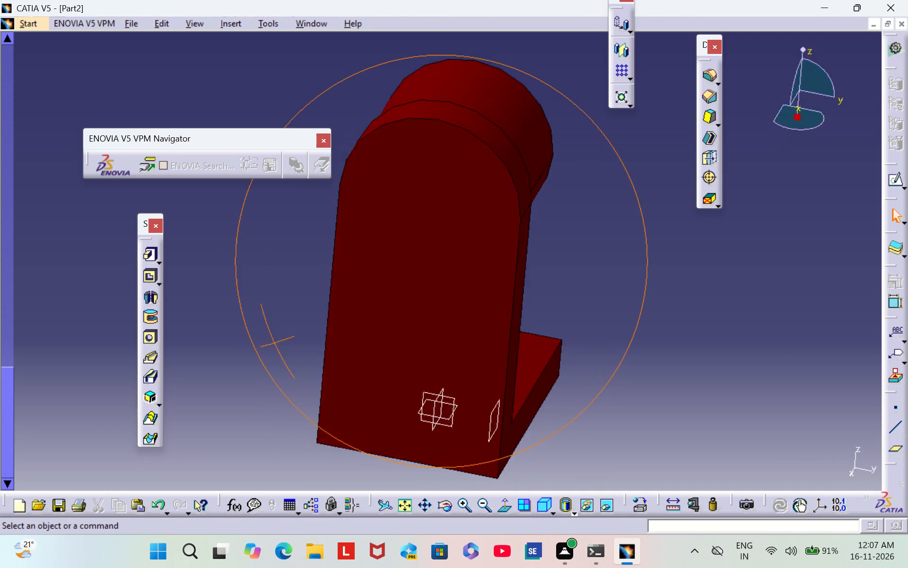
right_click_drag(314, 334, 550, 374)
middle_click_drag(314, 334, 599, 348)
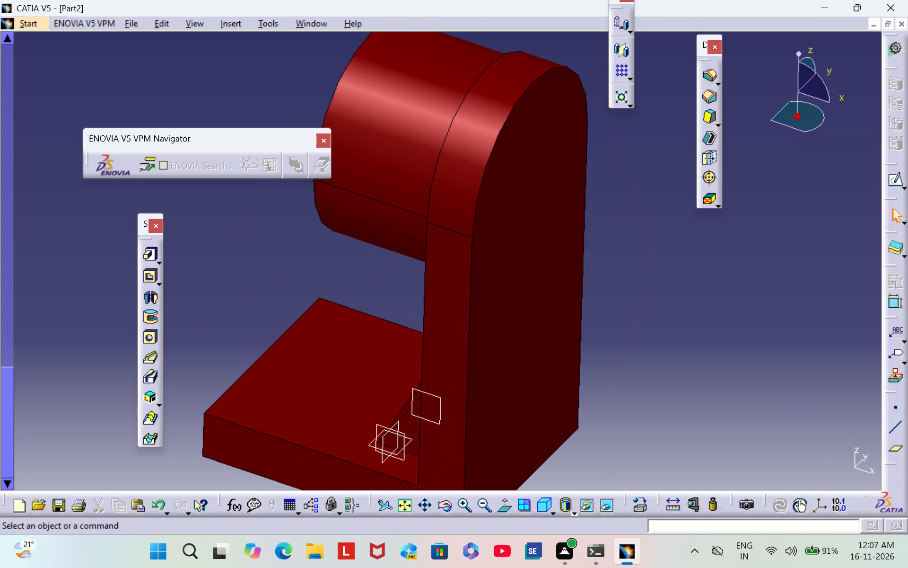
right_click(599, 348)
middle_click_drag(599, 348, 600, 348)
left_click(486, 503)
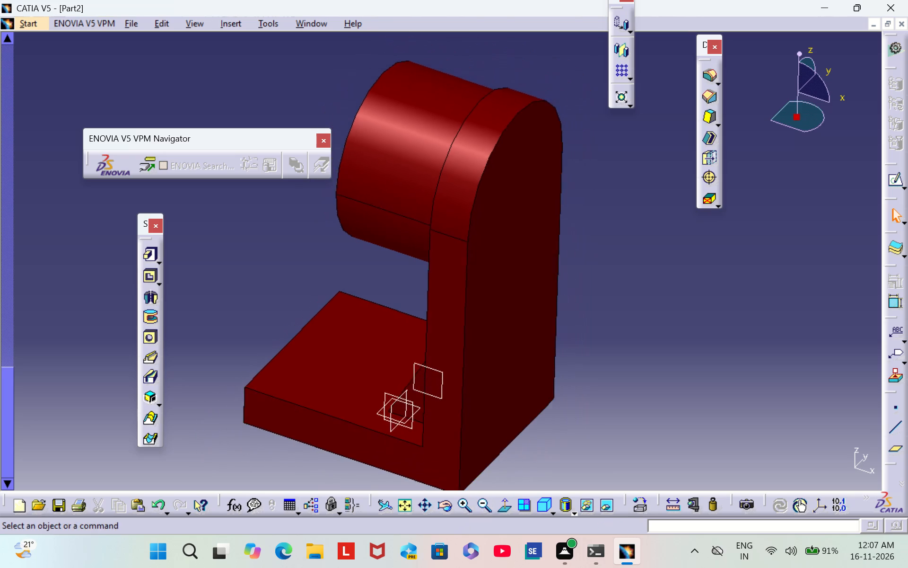
scroll(212, 354, "down", 2)
middle_click_drag(212, 354, 416, 420)
right_click_drag(214, 354, 416, 420)
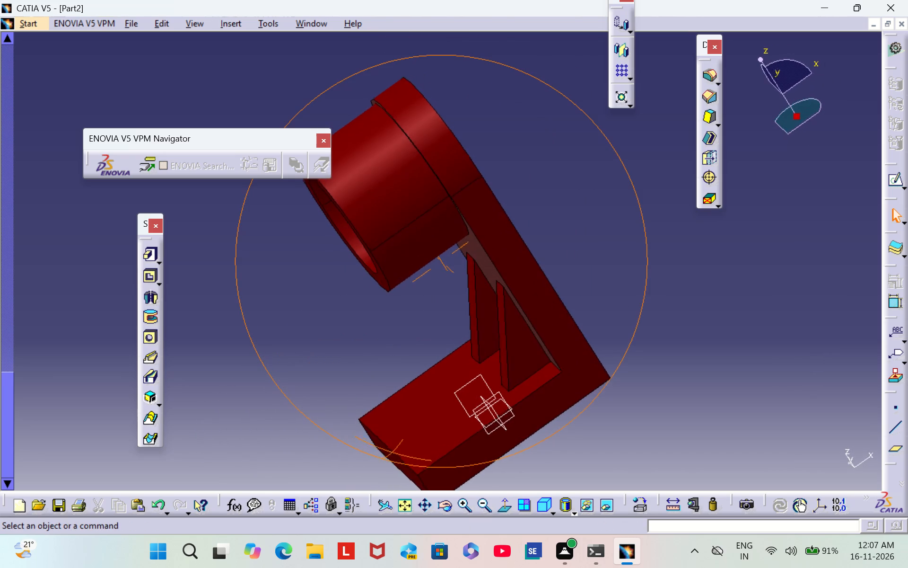
right_click_drag(416, 420, 417, 423)
middle_click_drag(416, 420, 417, 423)
middle_click_drag(233, 331, 254, 275)
scroll(233, 331, "down", 1)
right_click_drag(233, 331, 254, 275)
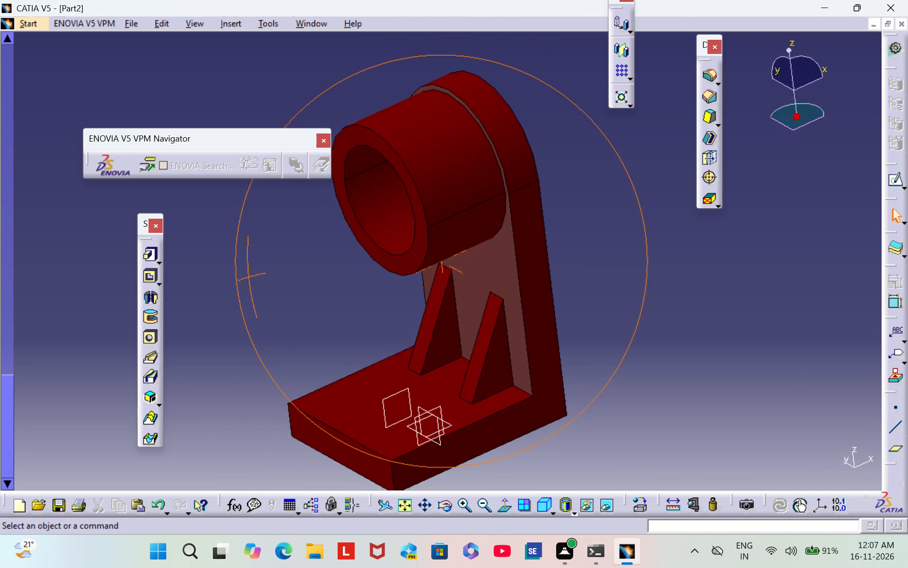
right_click_drag(254, 275, 251, 276)
middle_click_drag(254, 275, 251, 276)
Save the part to the Desktop as a CATPart file named PART 13.
left_click(55, 504)
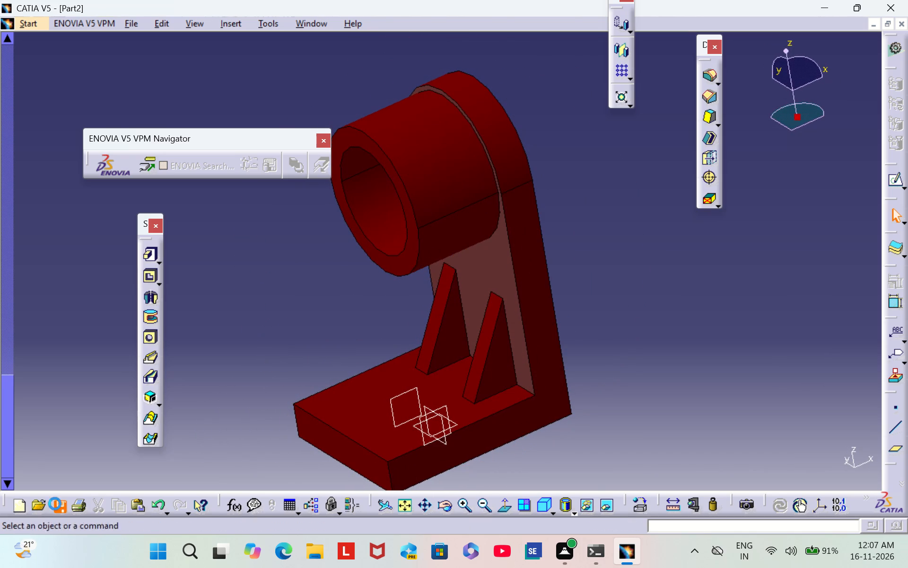
key("BackSpace")
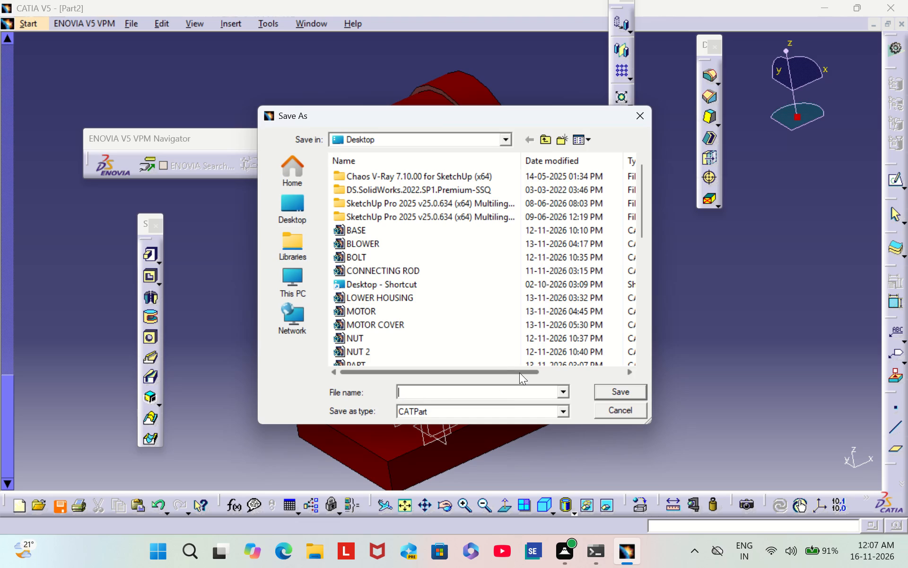
type("PART")
key("space")
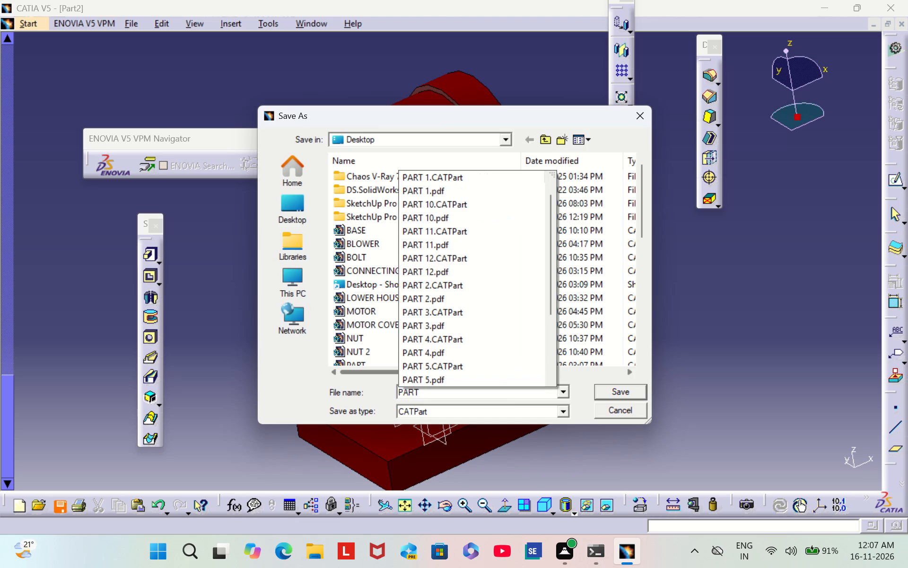
scroll(358, 264, "down", 3)
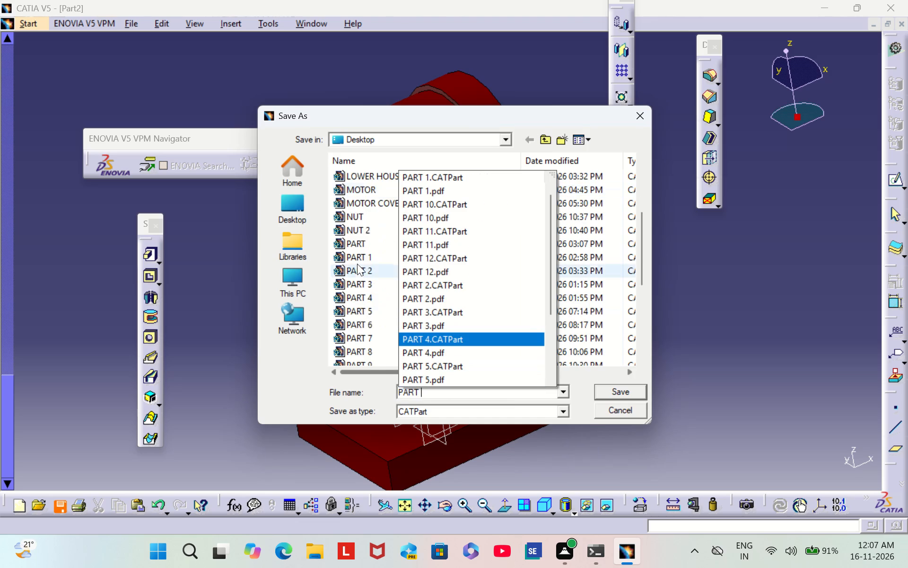
scroll(357, 264, "down", 3)
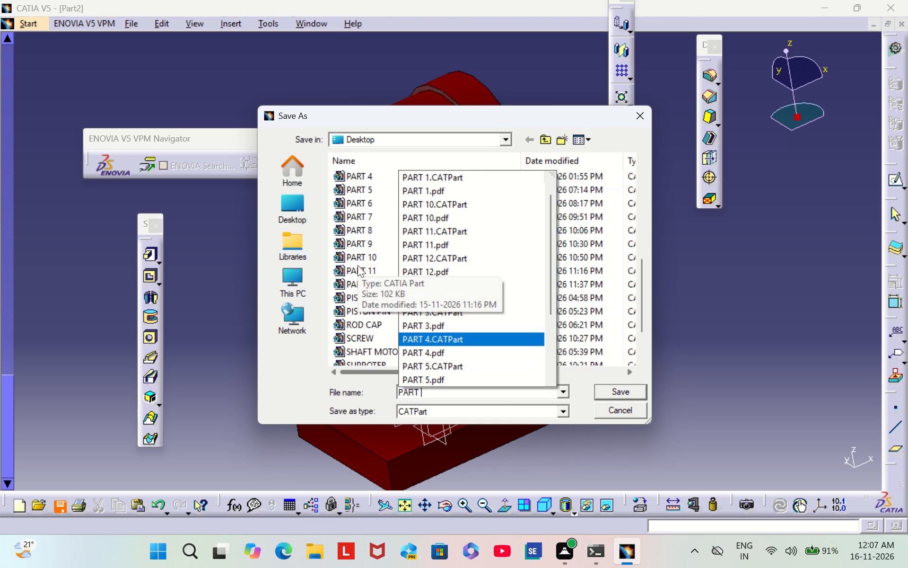
scroll(358, 265, "up", 1)
scroll(358, 265, "down", 3)
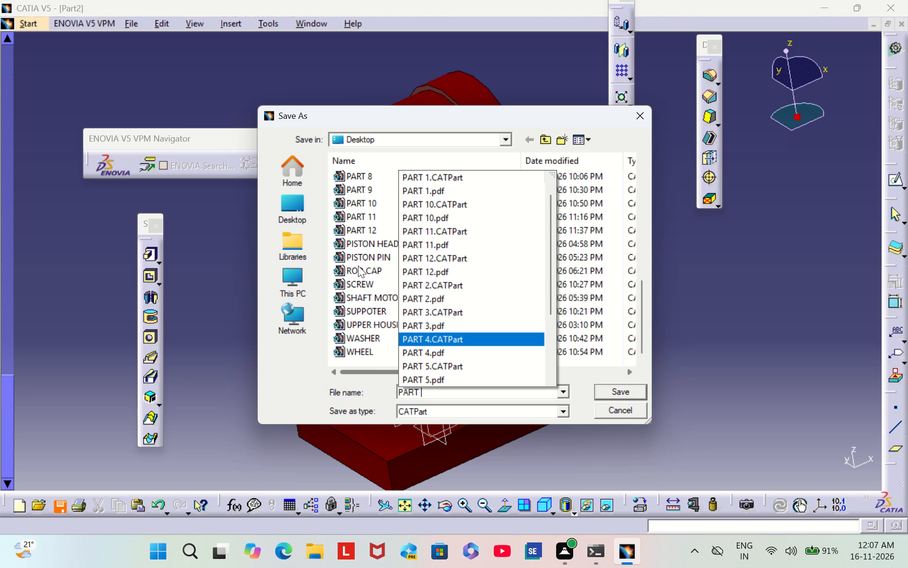
type("13")
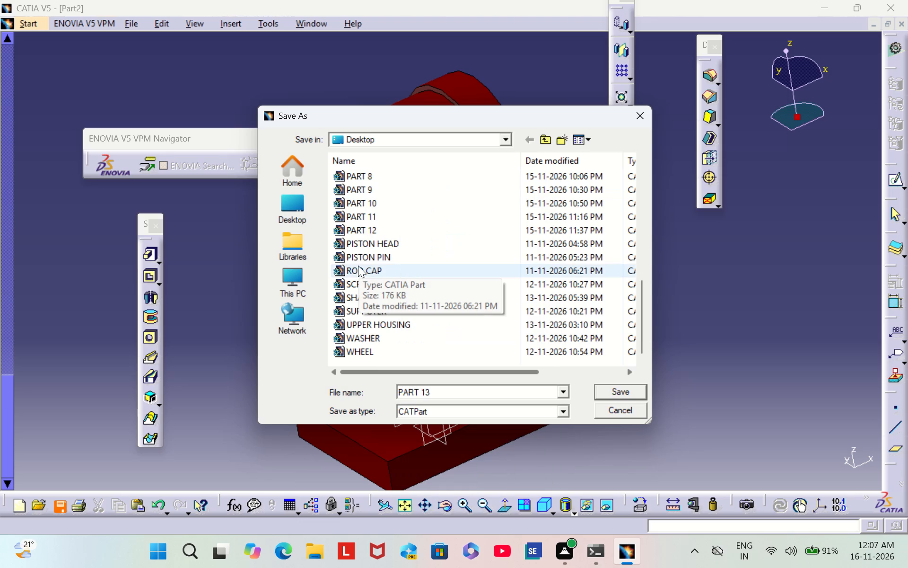
key("Return")
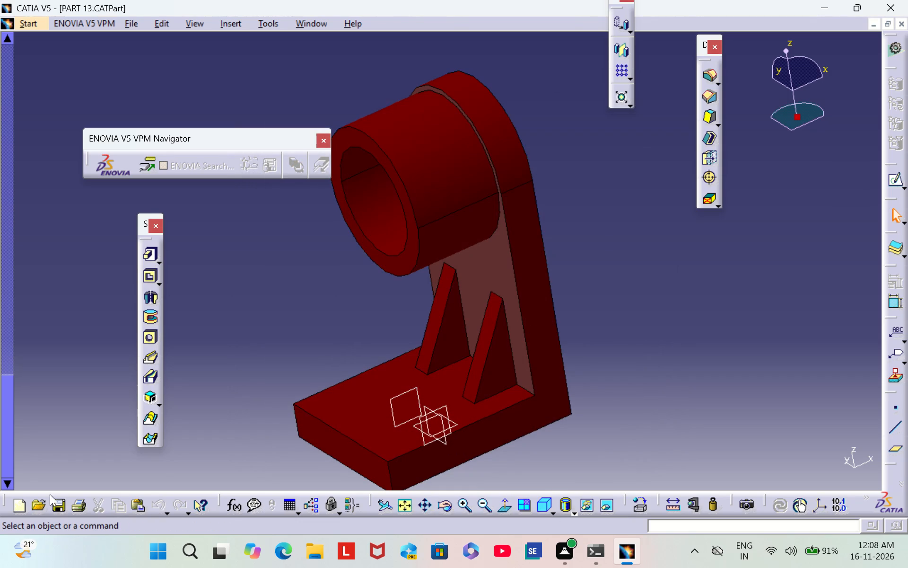
Print the bracket view to a PDF document named PART 13 on the Desktop.
left_click(74, 506)
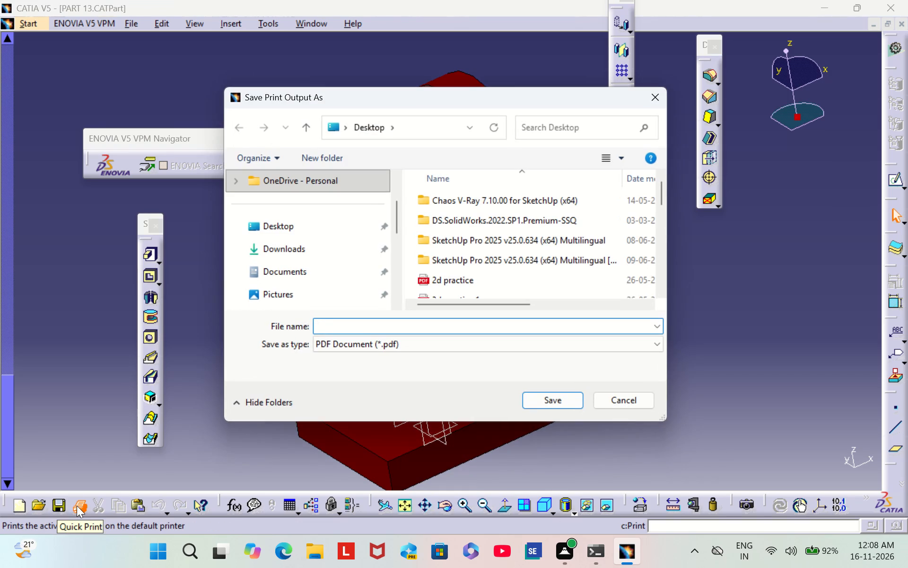
type("PART 13")
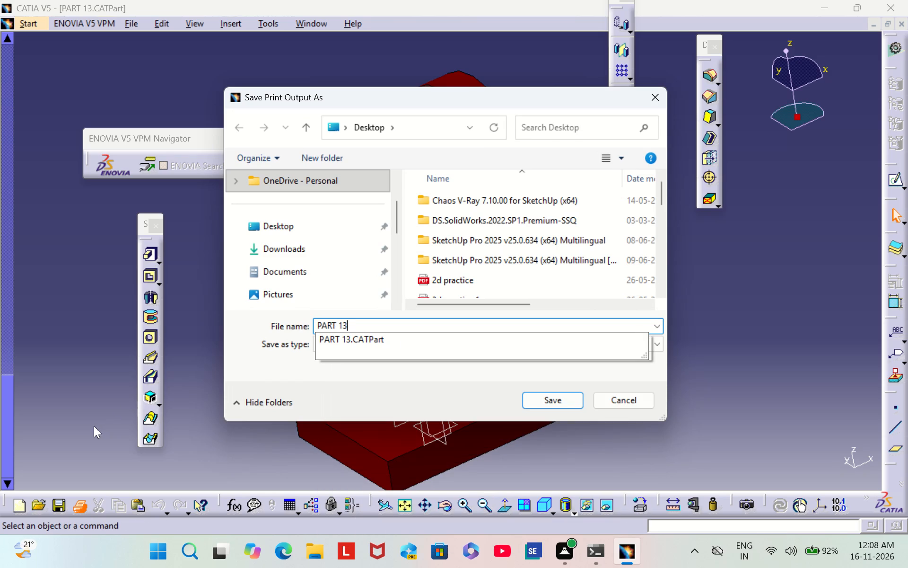
left_click(554, 399)
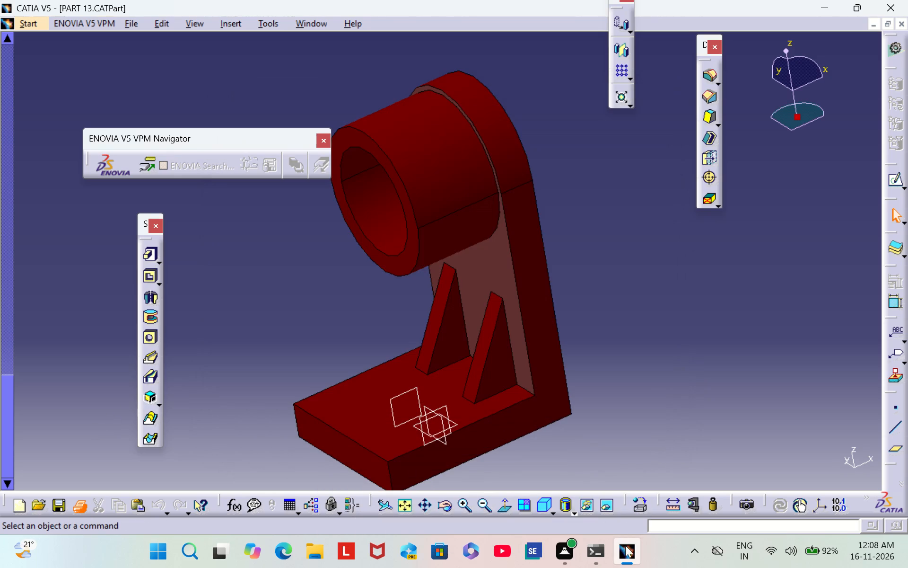